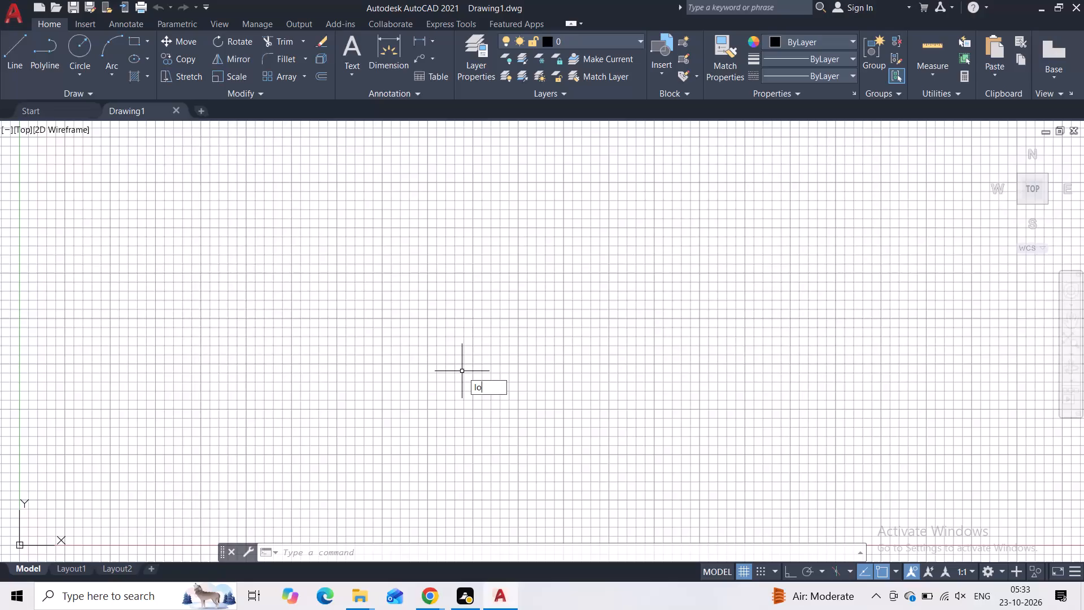
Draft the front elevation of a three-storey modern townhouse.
Turn on command log file recording with LOGFILEON.
left_click(502, 416)
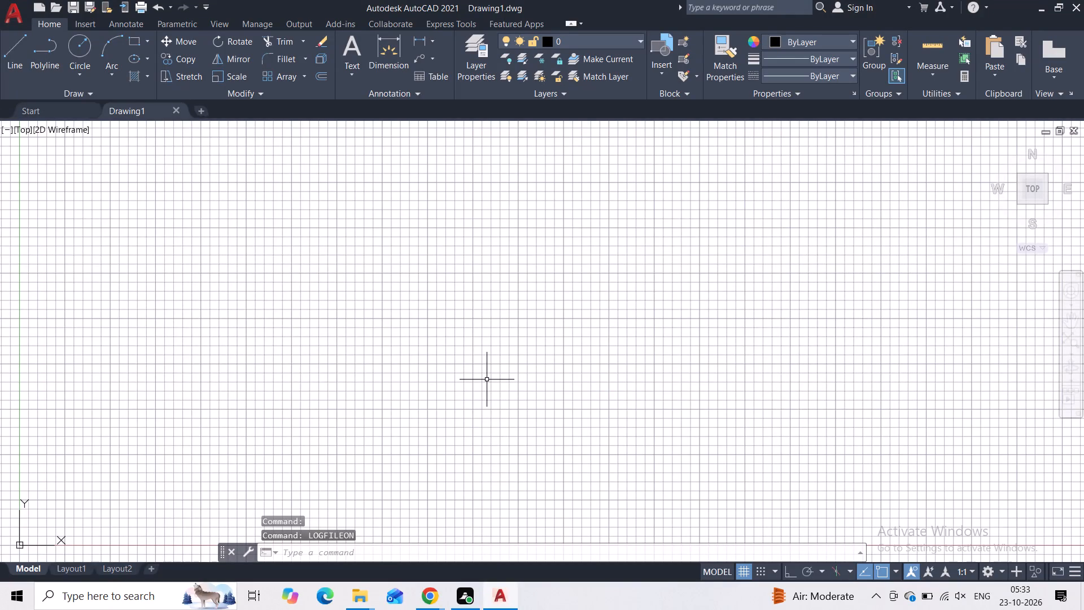
Set the model space limits from 0,0 to 297,210 and apply Zoom All to the drawing.
key("l")
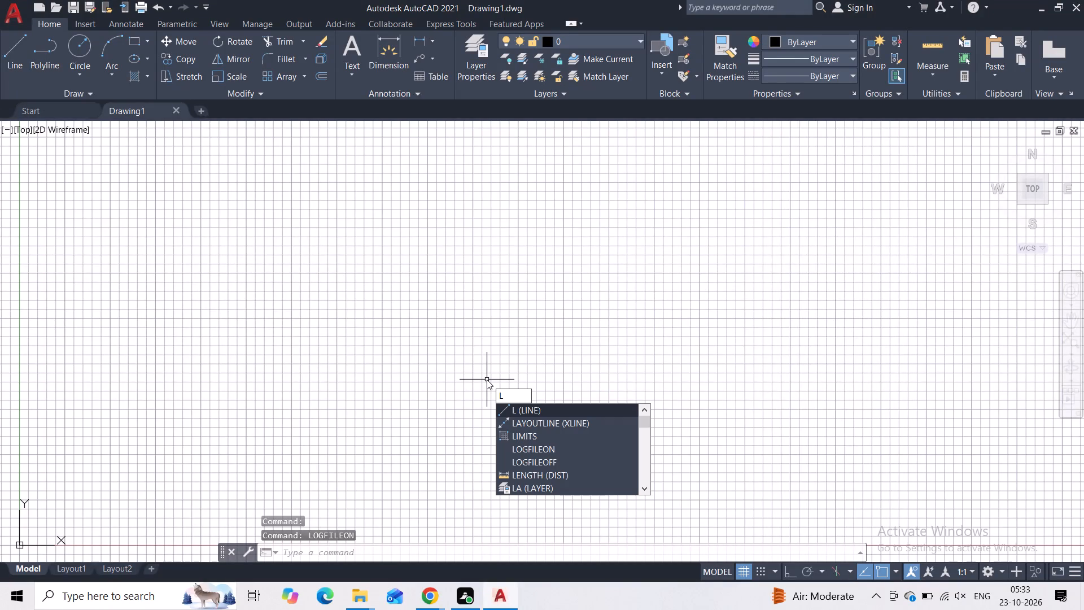
left_click(499, 435)
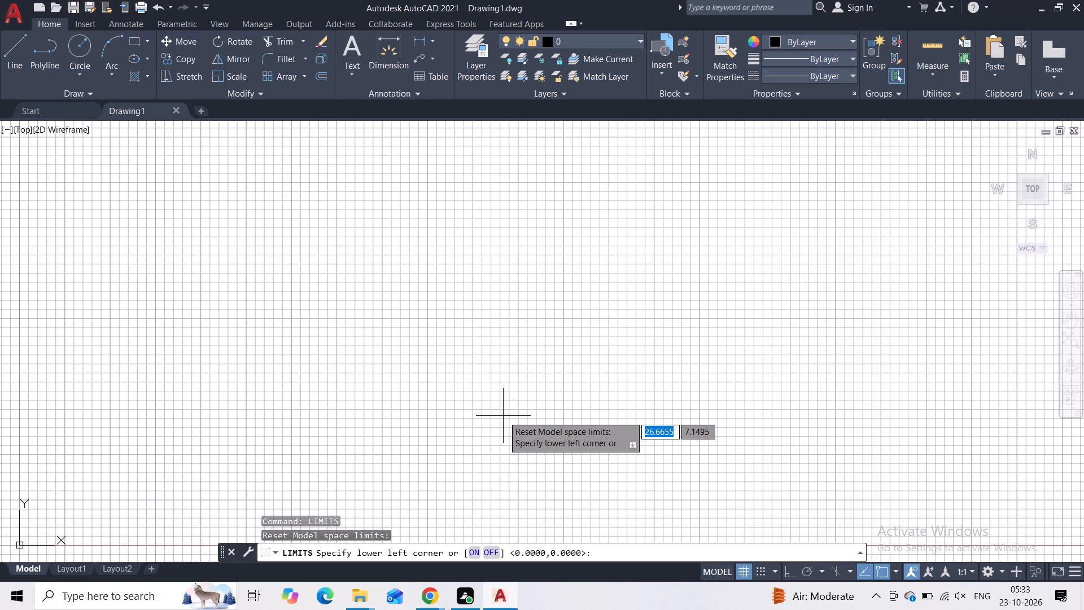
type("0,")
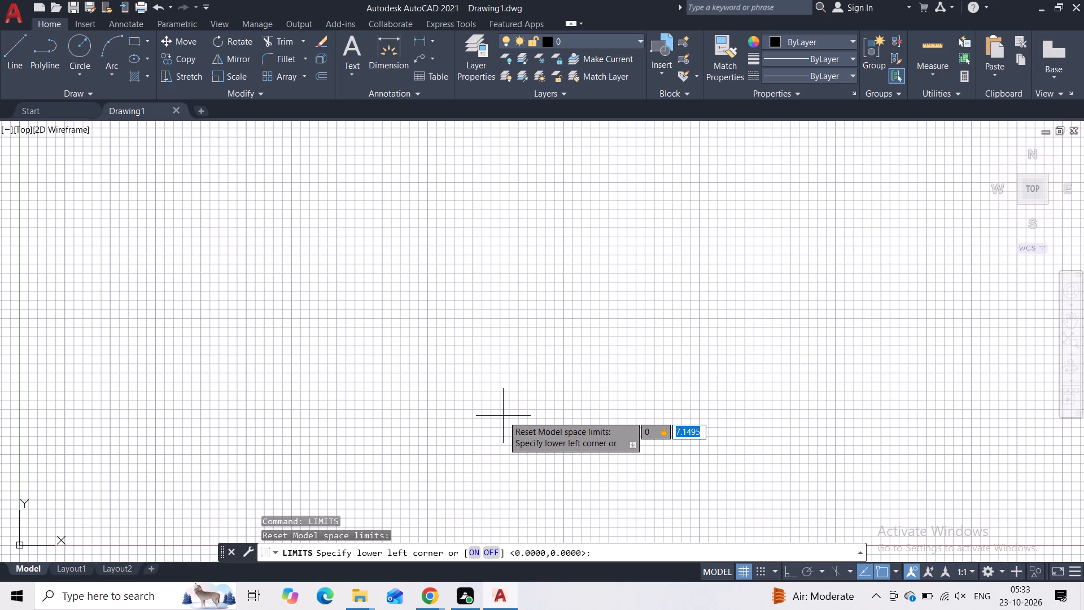
key("0")
key("Return")
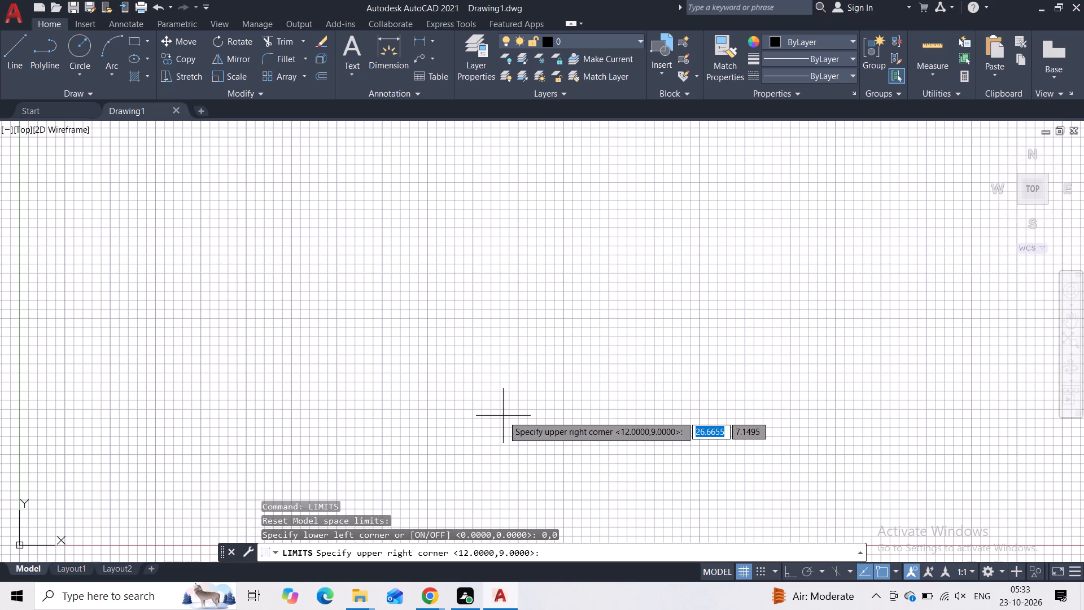
type("297")
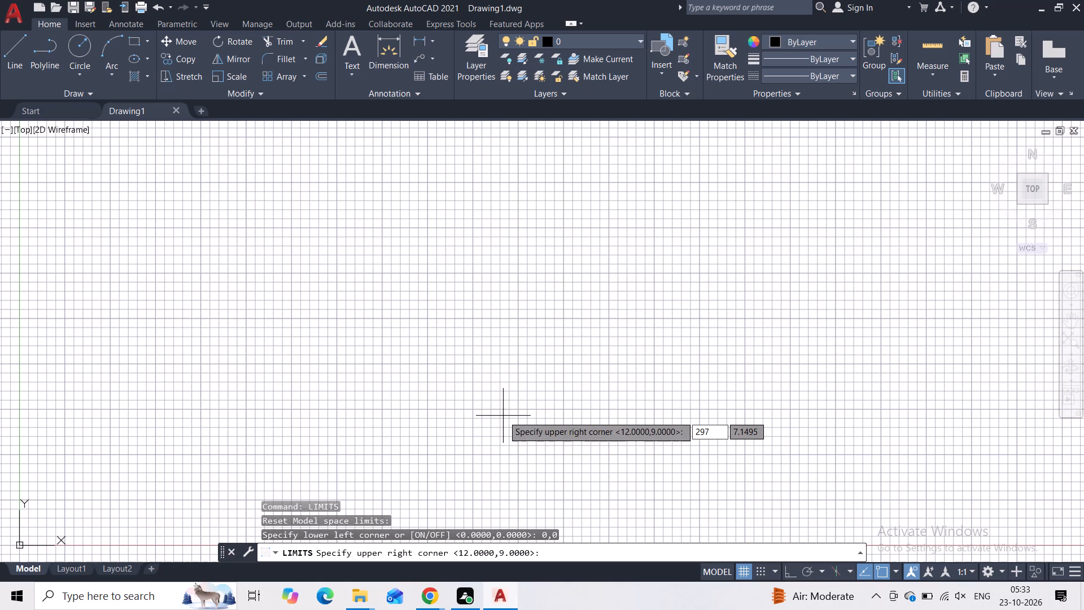
key("comma")
type("210")
key("Return")
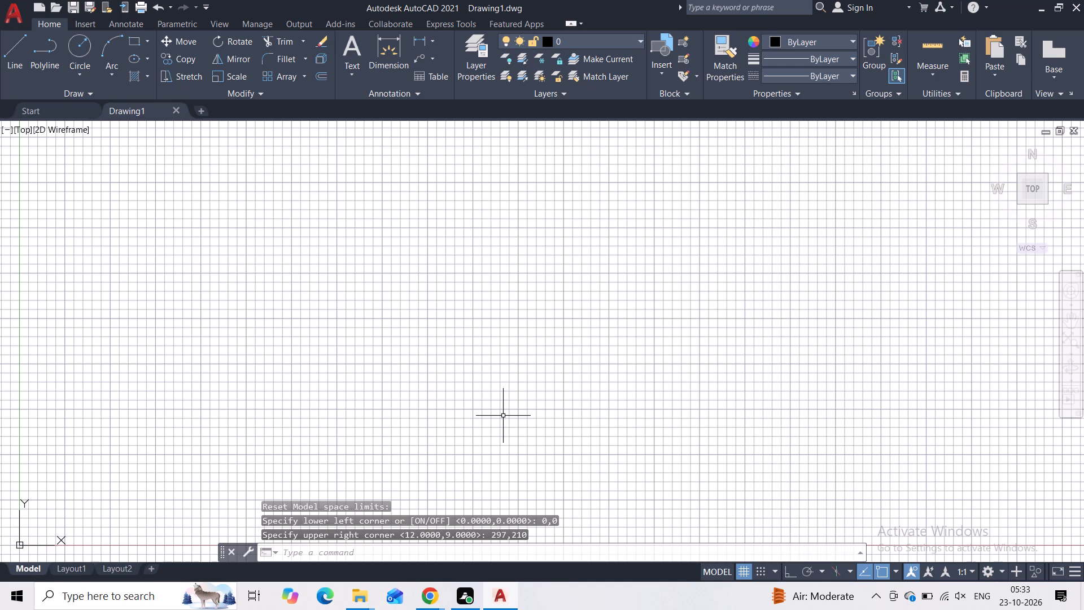
key("z")
key("Return")
key("a")
key("Return")
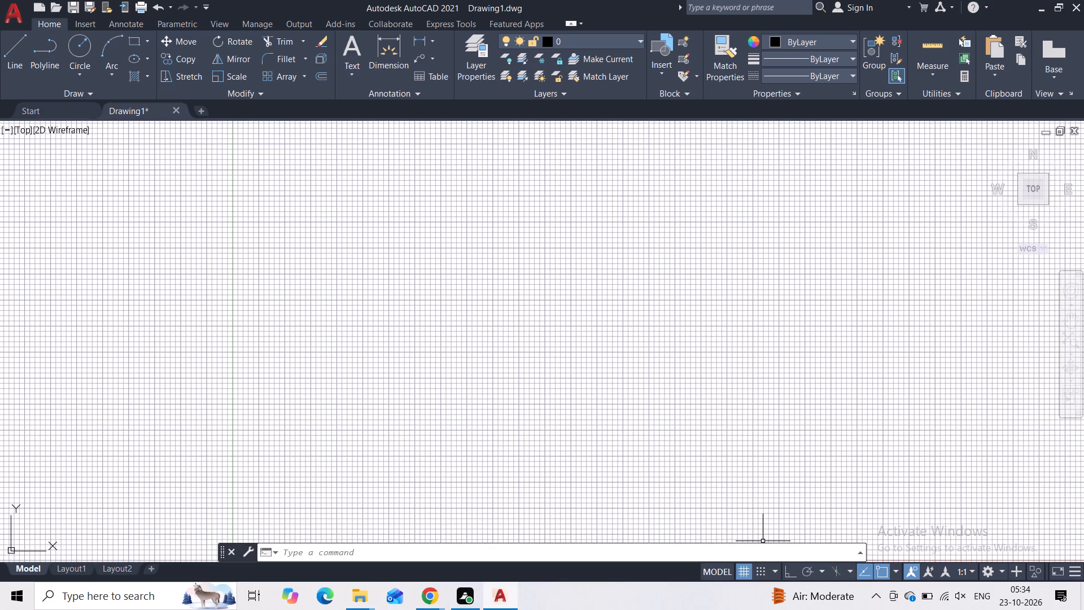
Turn off the grid display and turn on Ortho mode.
left_click(749, 569)
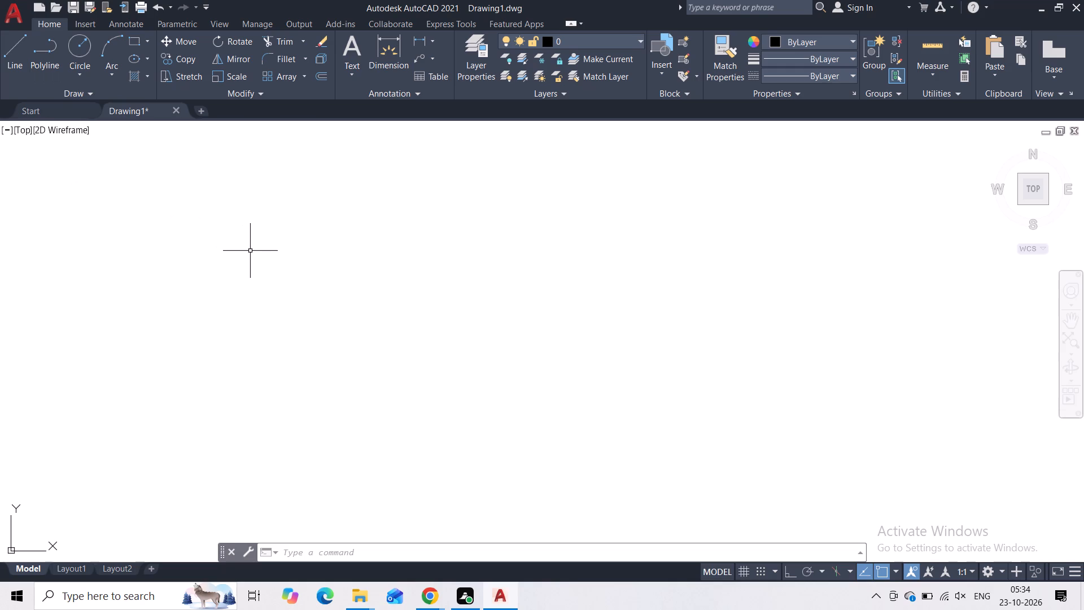
key("F8")
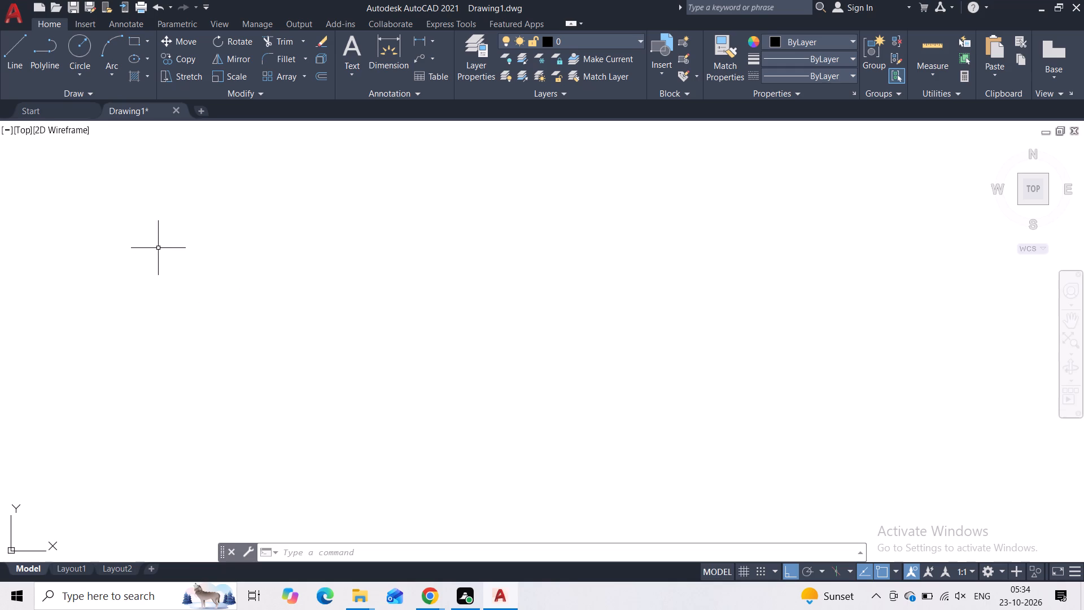
Draw one long horizontal line across the middle of the empty drawing area.
left_click(18, 55)
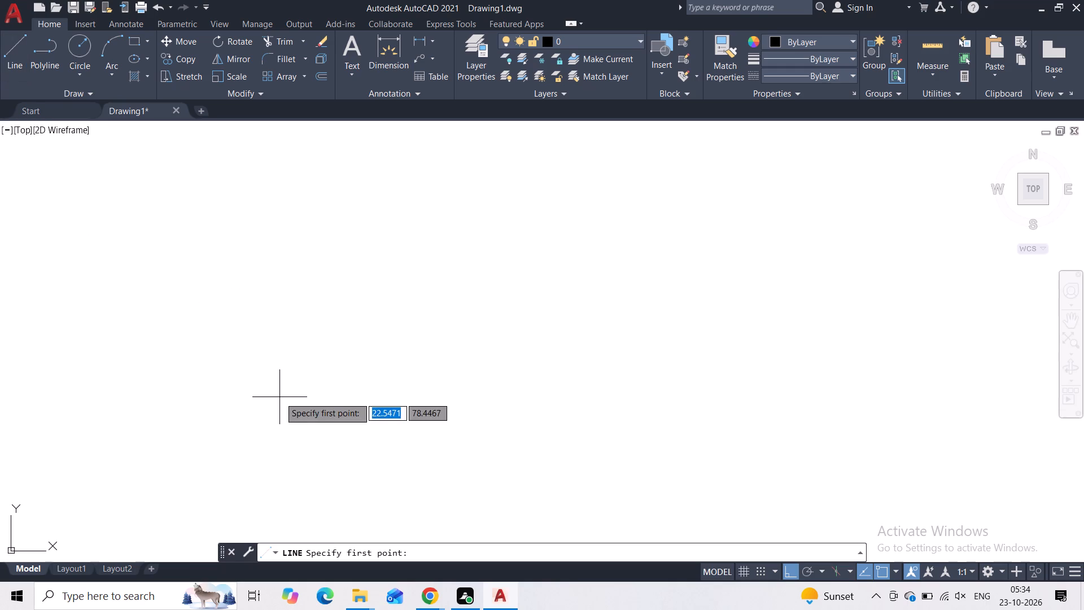
left_click(472, 413)
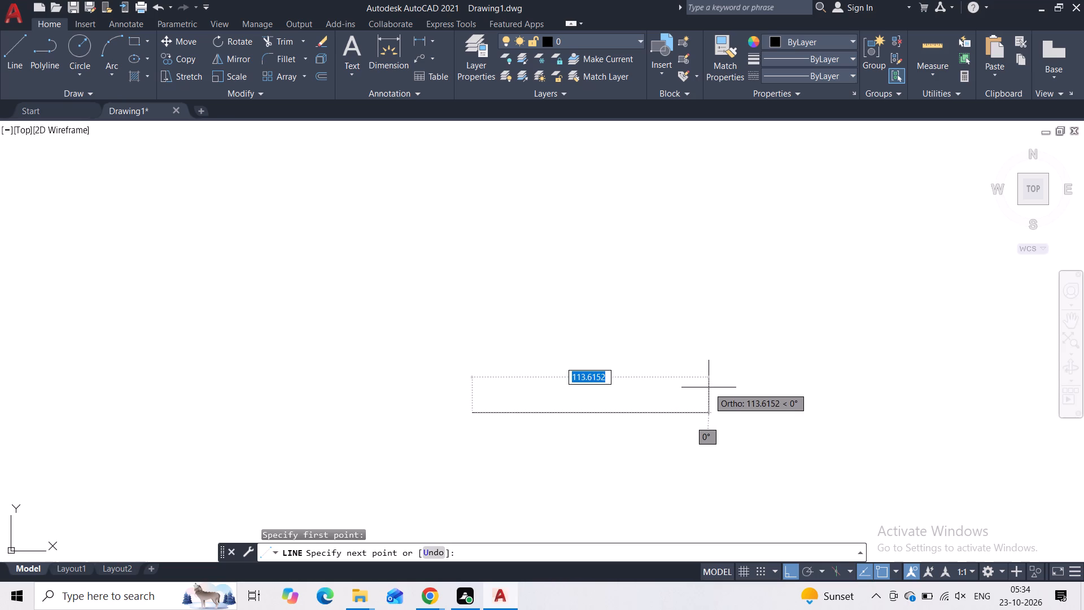
middle_click_drag(819, 428, 294, 396)
scroll(500, 356, "down", 1)
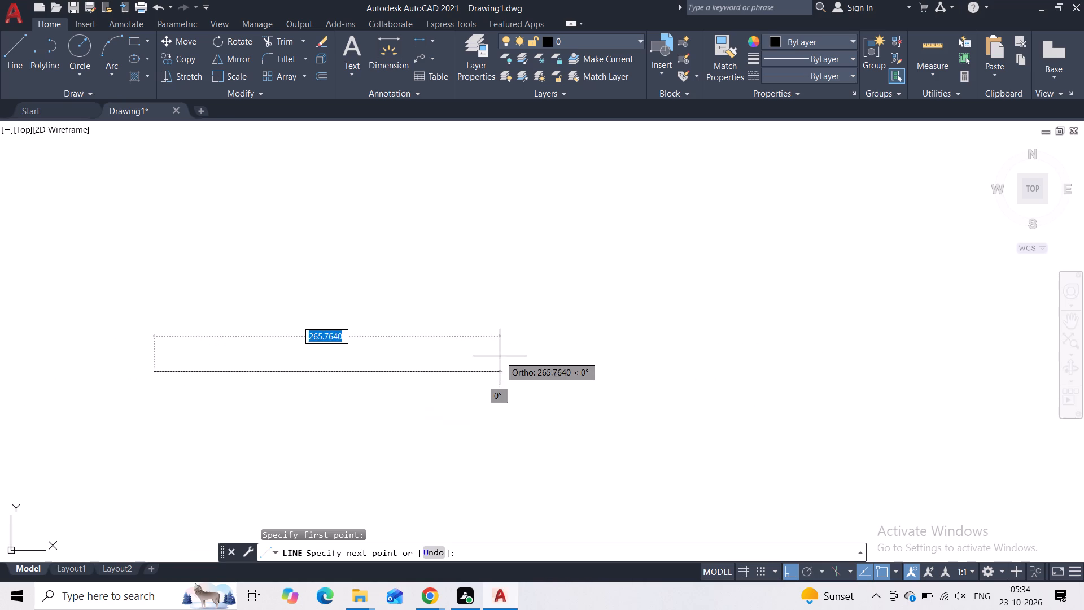
left_click(603, 351)
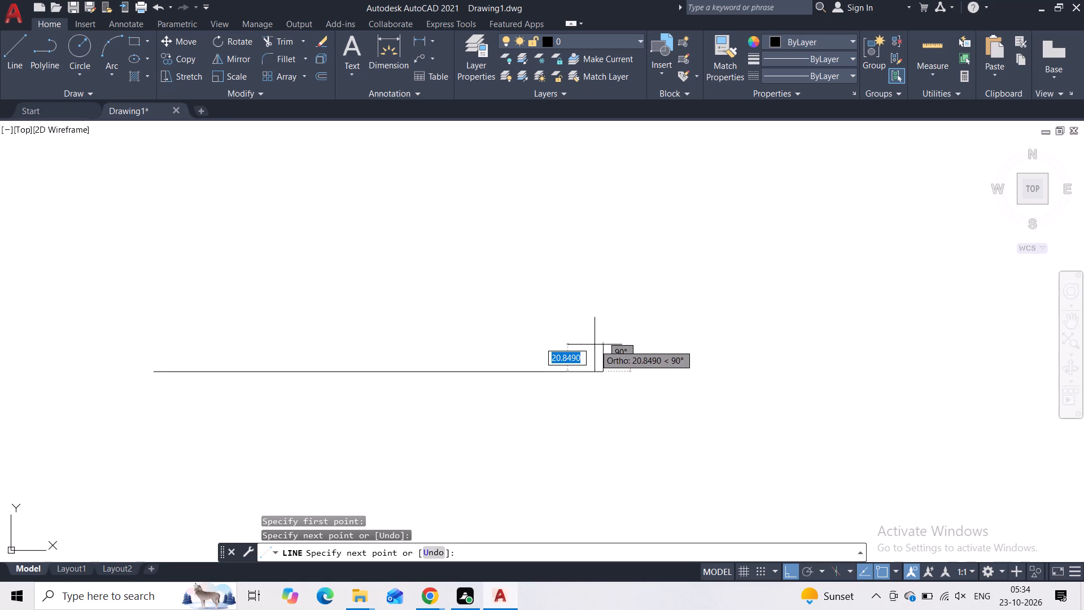
key("space")
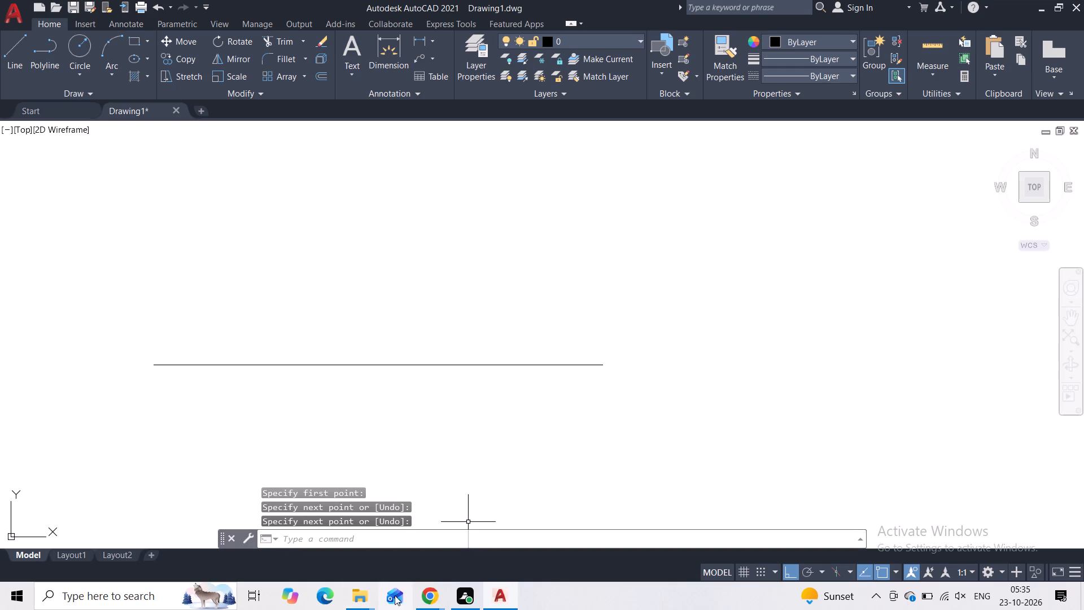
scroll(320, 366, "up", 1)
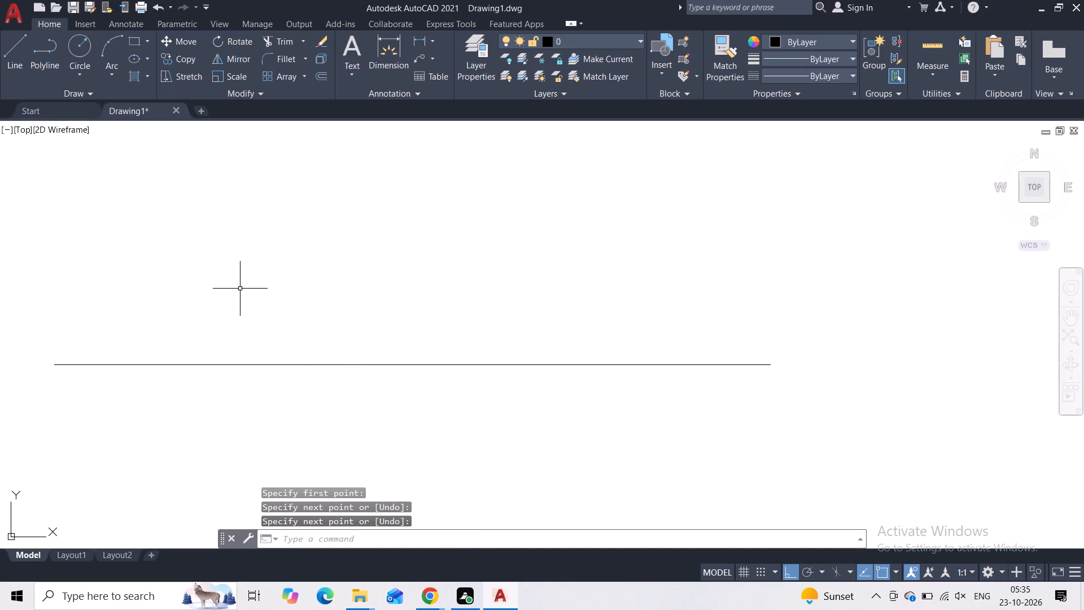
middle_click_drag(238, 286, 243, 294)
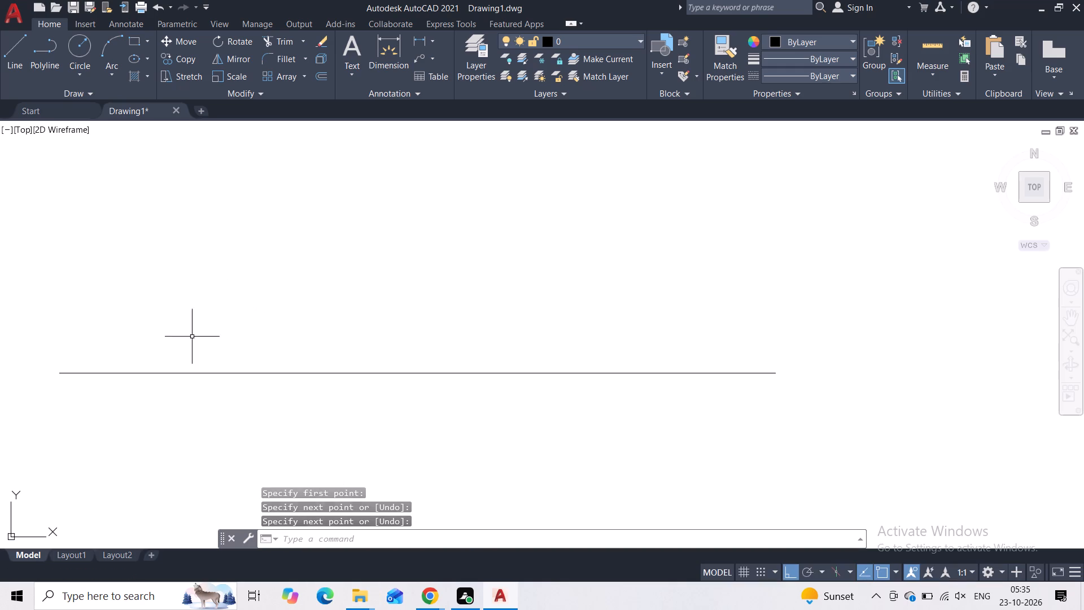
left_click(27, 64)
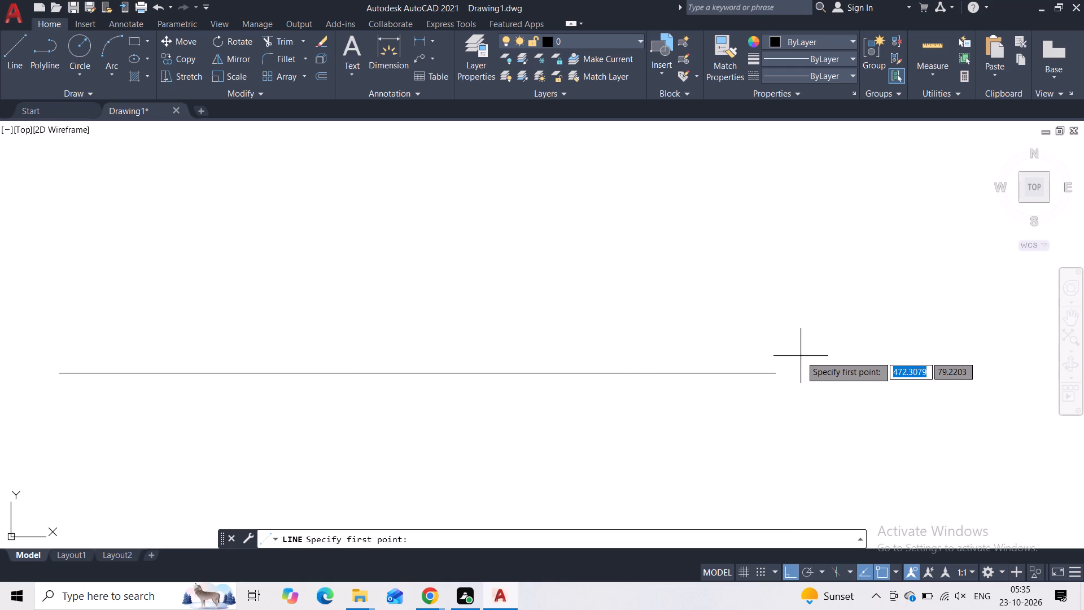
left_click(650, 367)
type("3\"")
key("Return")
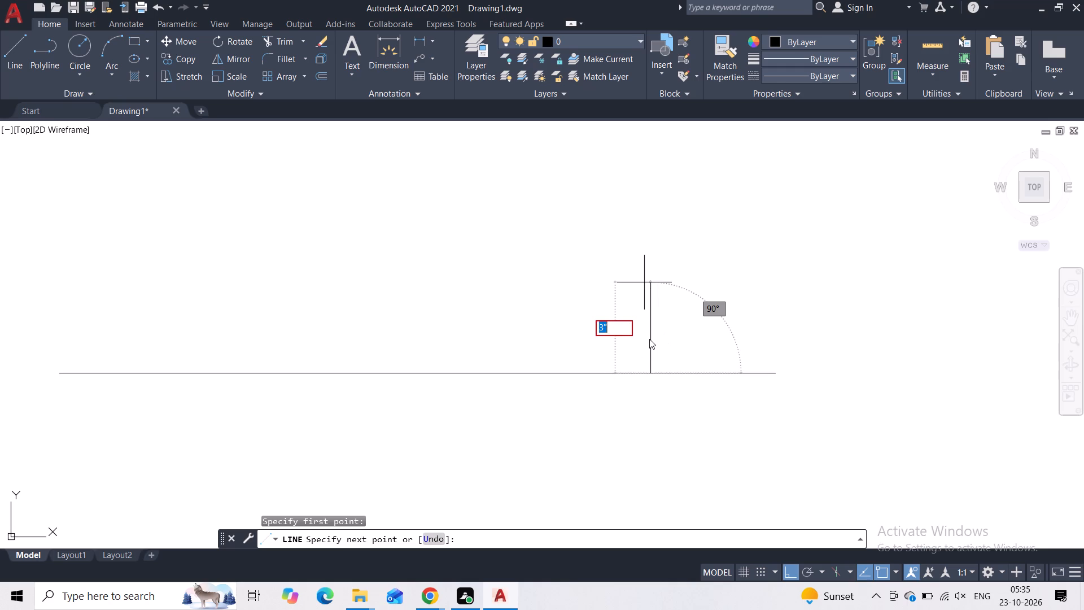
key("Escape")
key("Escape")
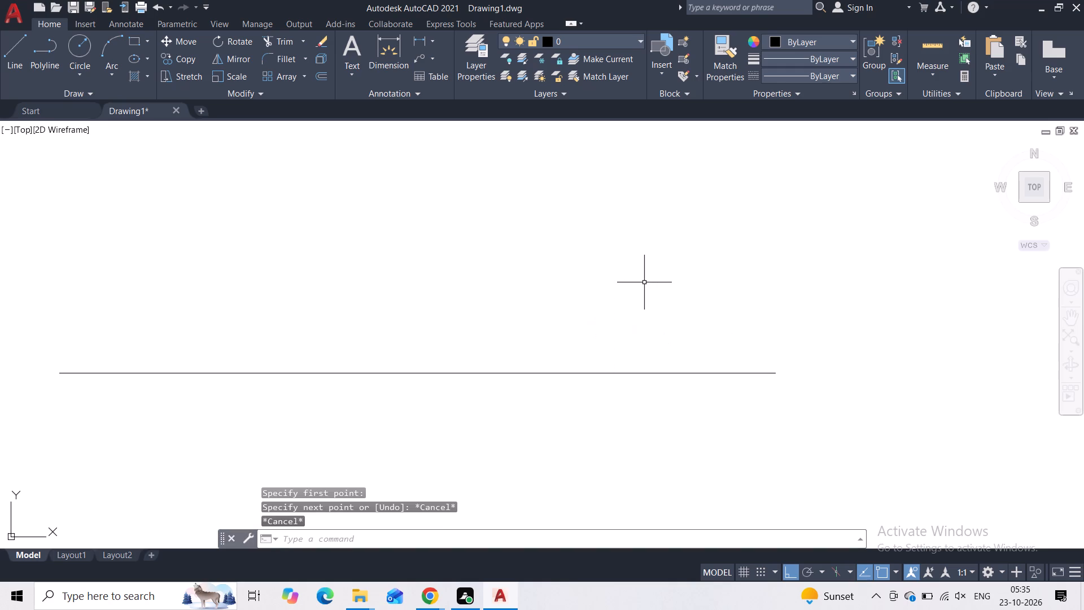
Set the drawing's length unit type to Architectural.
type("un")
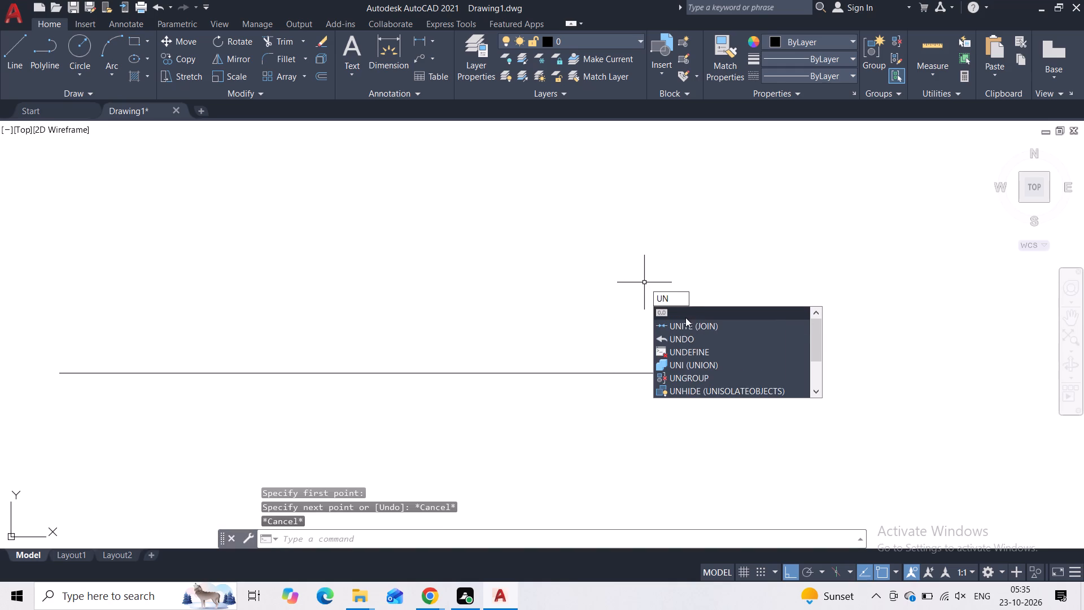
left_click(685, 314)
left_click(453, 202)
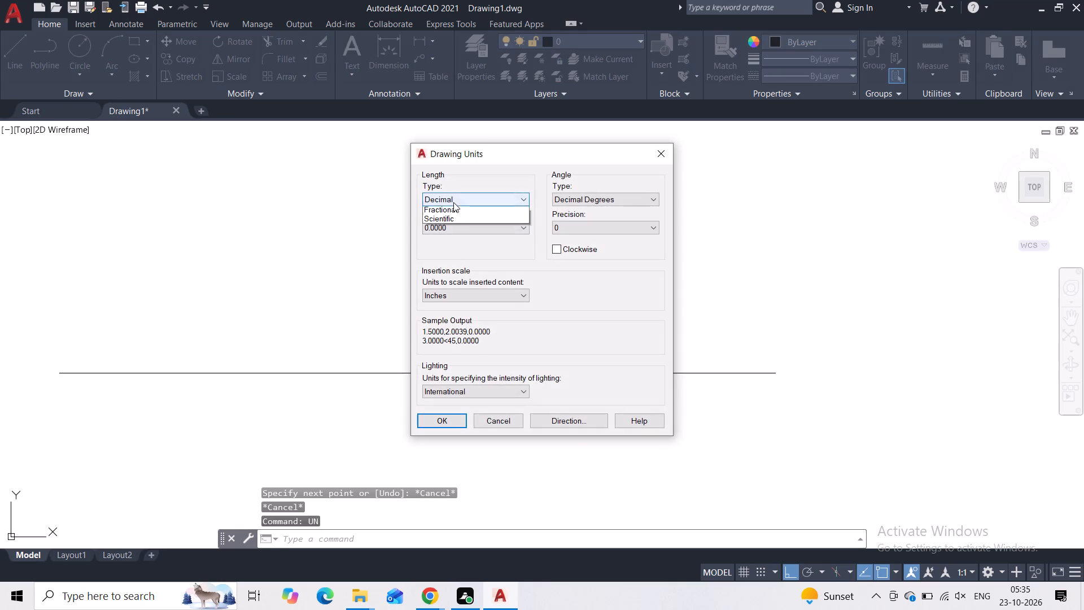
left_click(456, 212)
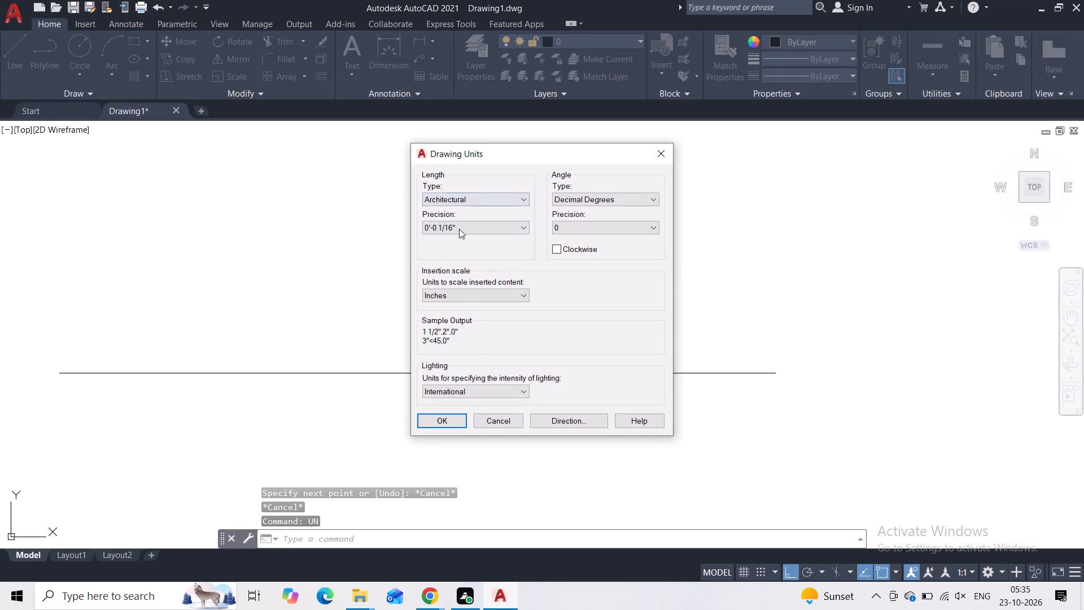
left_click(432, 424)
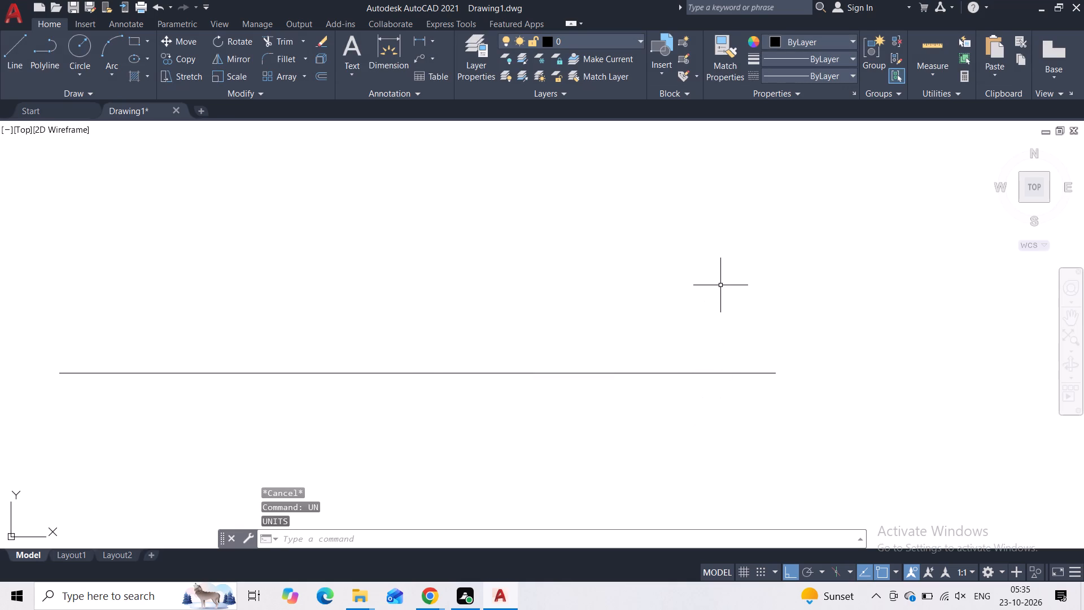
Modify the Standard dimension style so its linear dimensions use the Architectural unit format.
type("di")
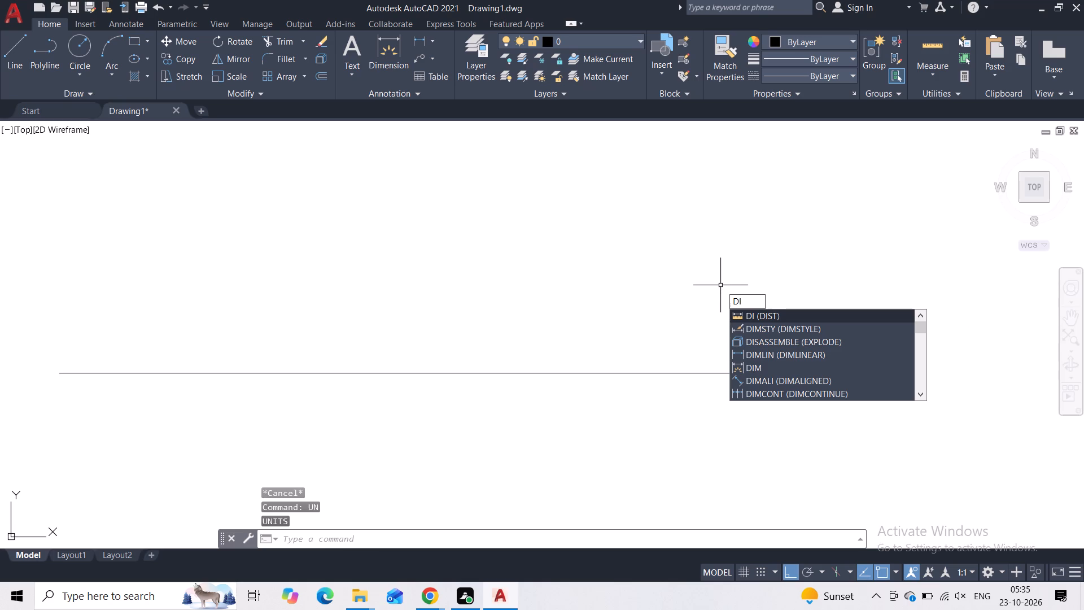
left_click(808, 331)
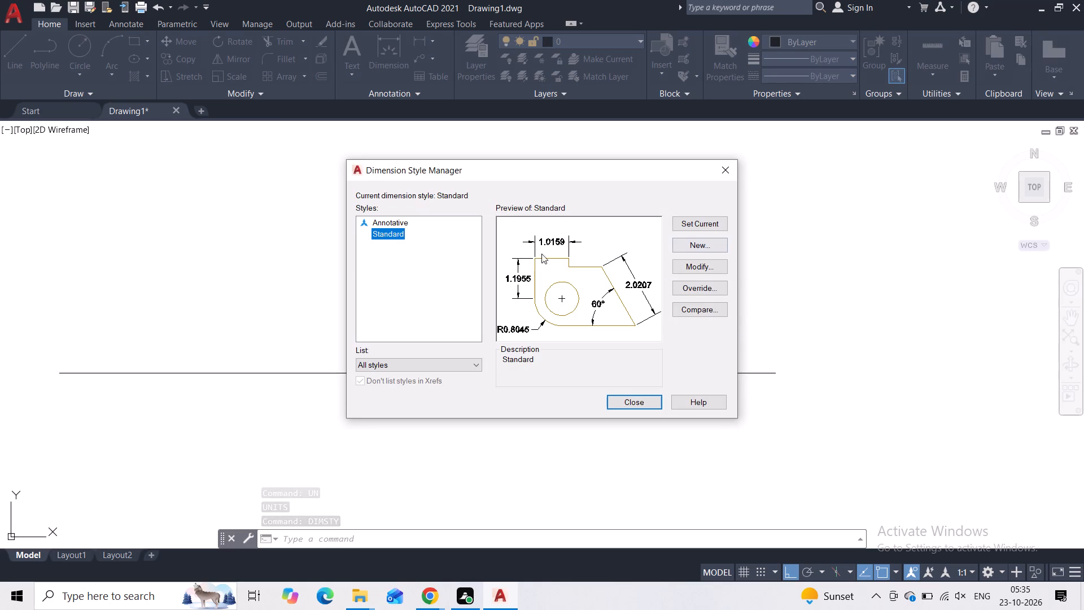
left_click(714, 269)
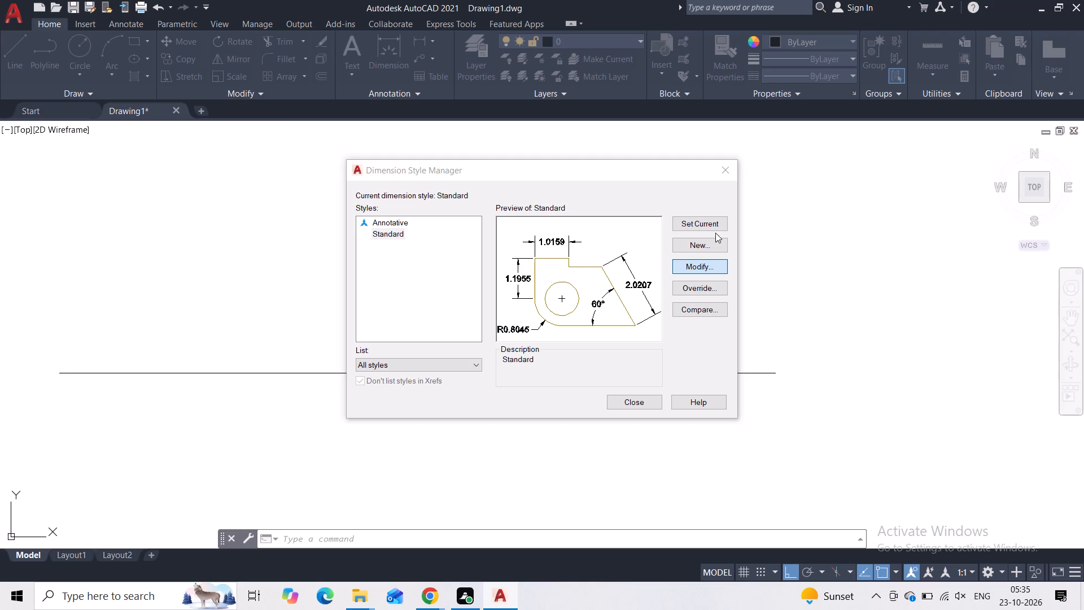
left_click(500, 143)
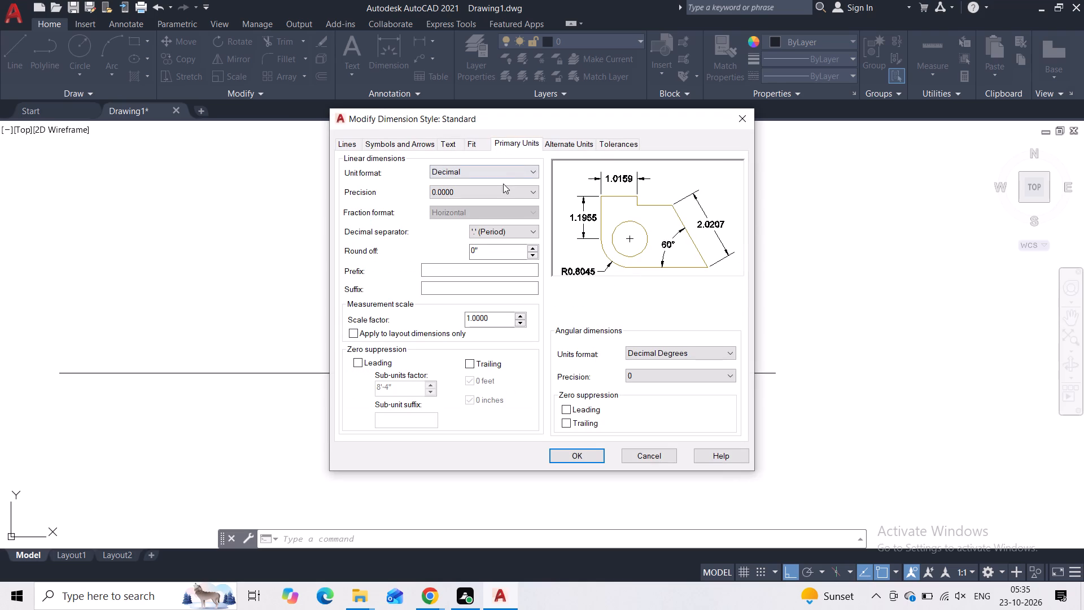
left_click(503, 173)
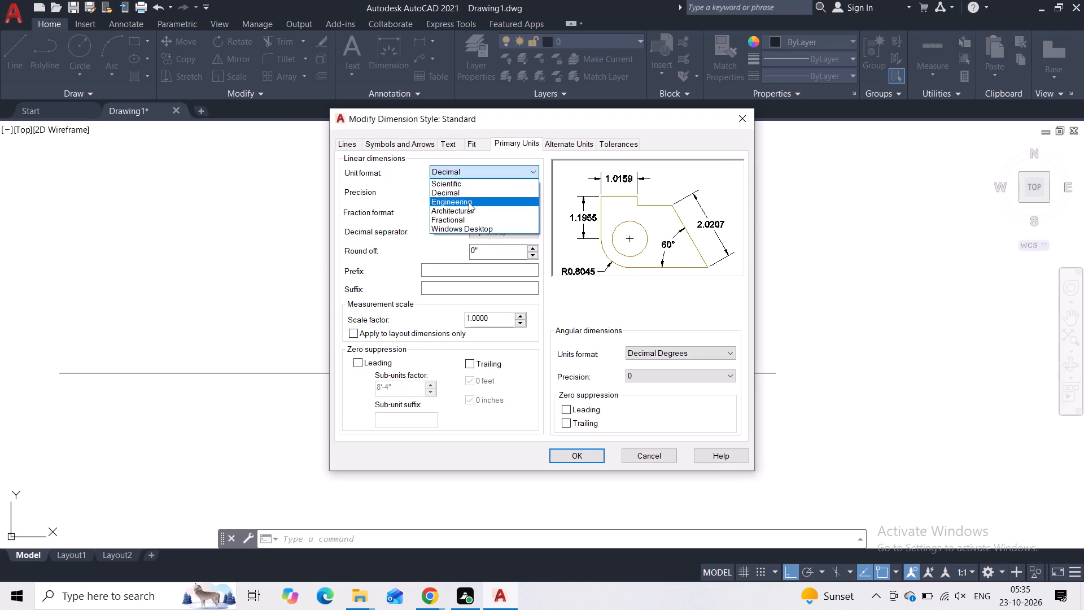
left_click(459, 209)
Set the Standard dimension style's text height to 0'-3 5/8" and make the style current.
left_click(453, 146)
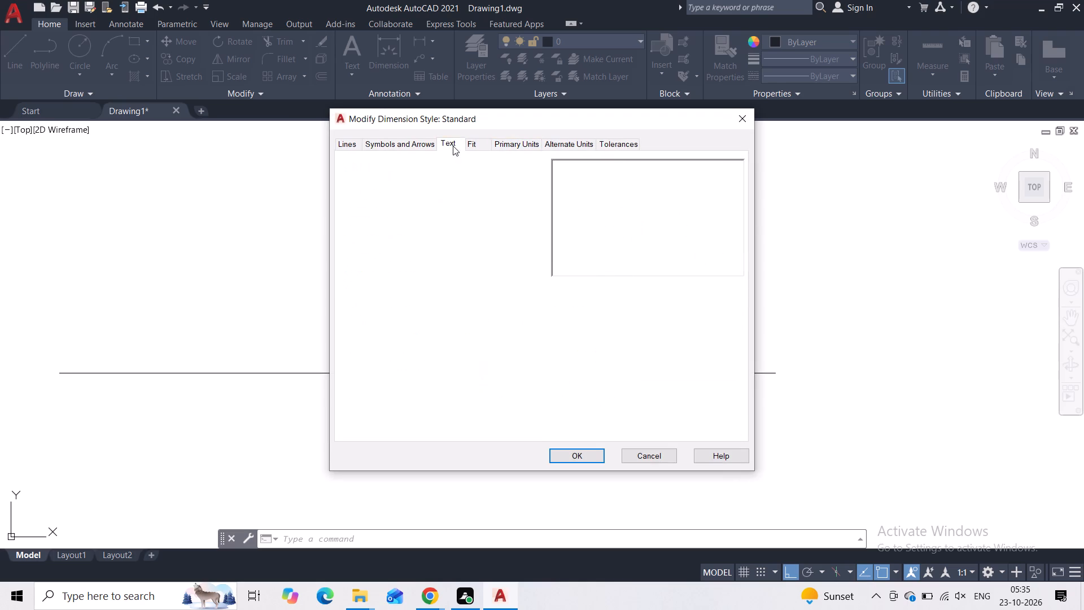
left_click(531, 238)
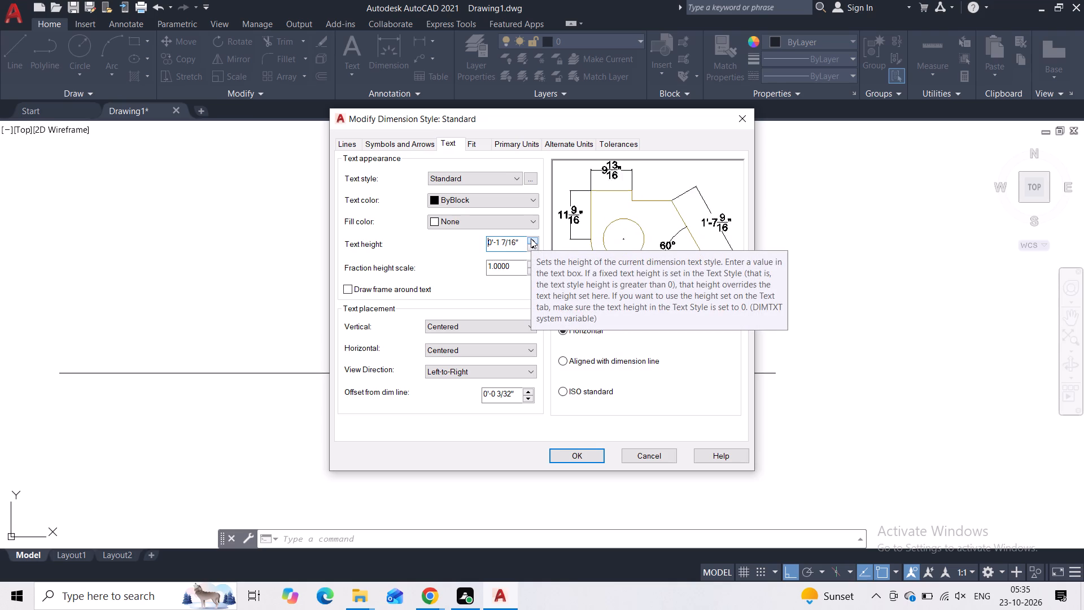
left_click(575, 459)
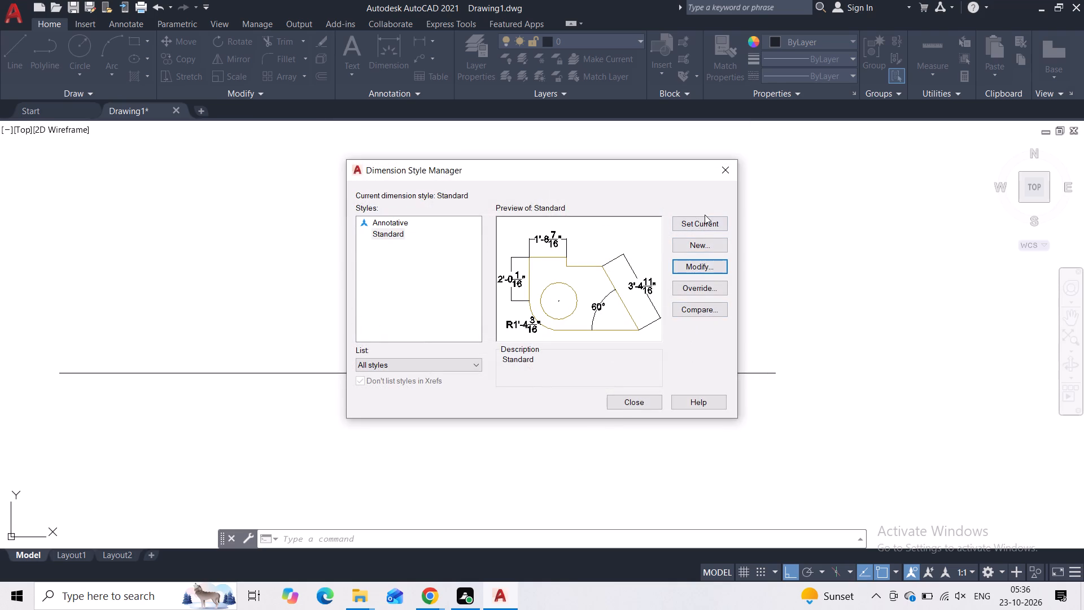
left_click(705, 215)
left_click(703, 217)
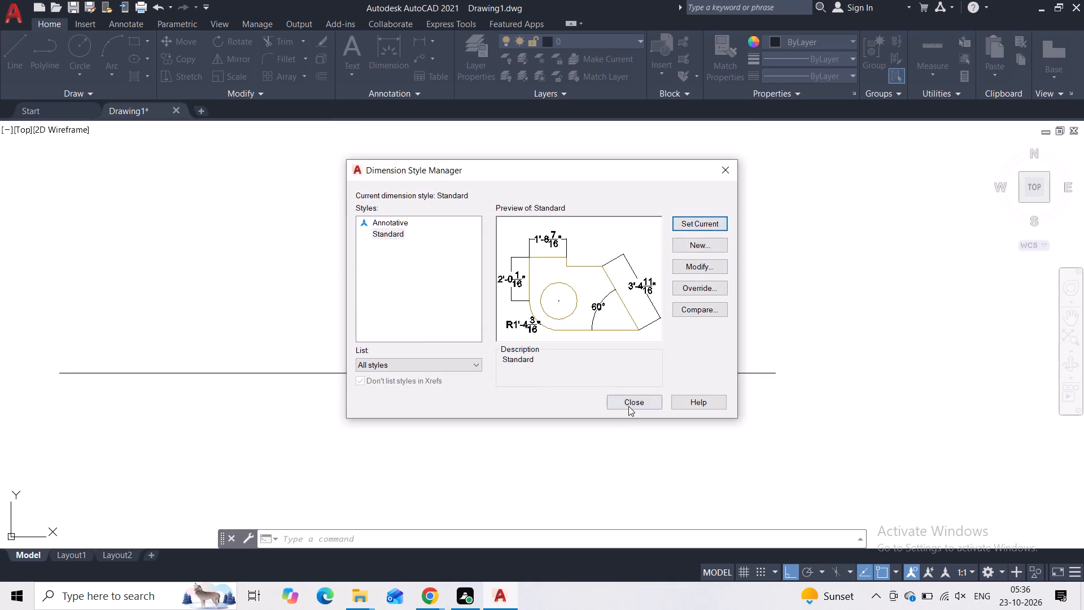
left_click(628, 407)
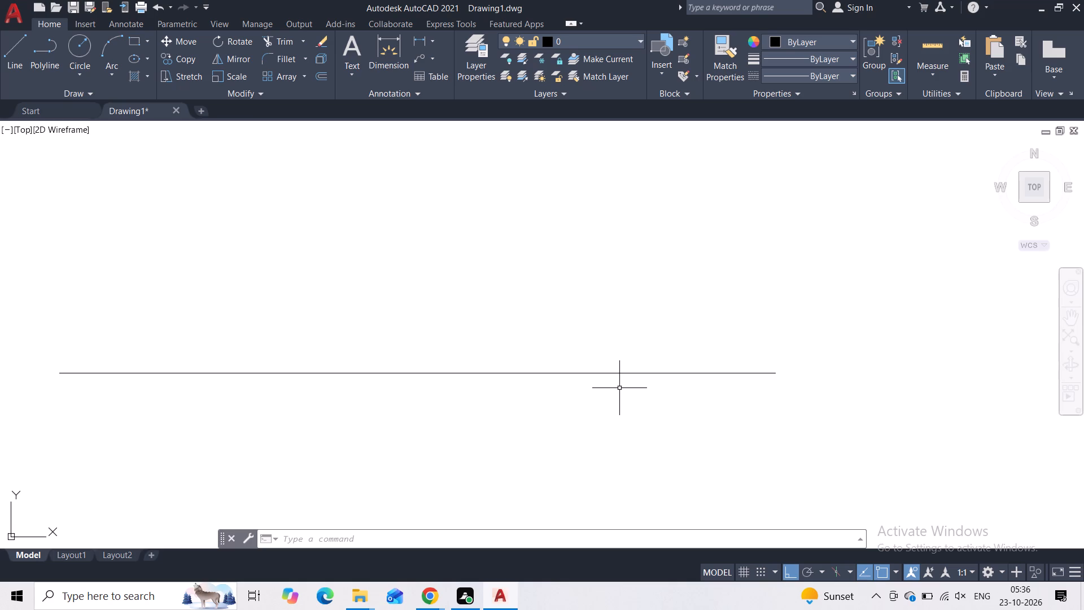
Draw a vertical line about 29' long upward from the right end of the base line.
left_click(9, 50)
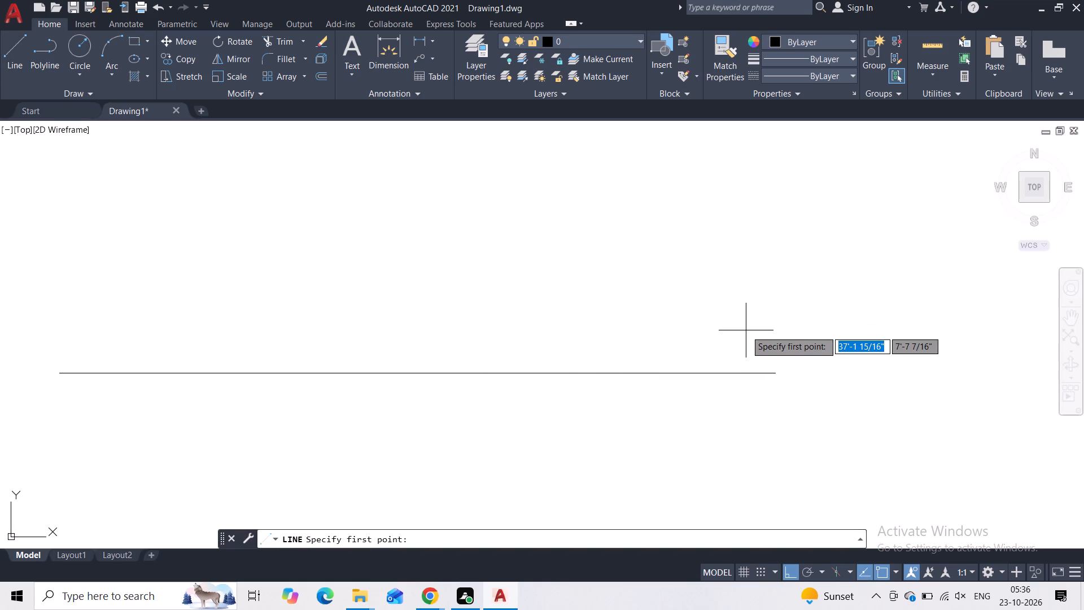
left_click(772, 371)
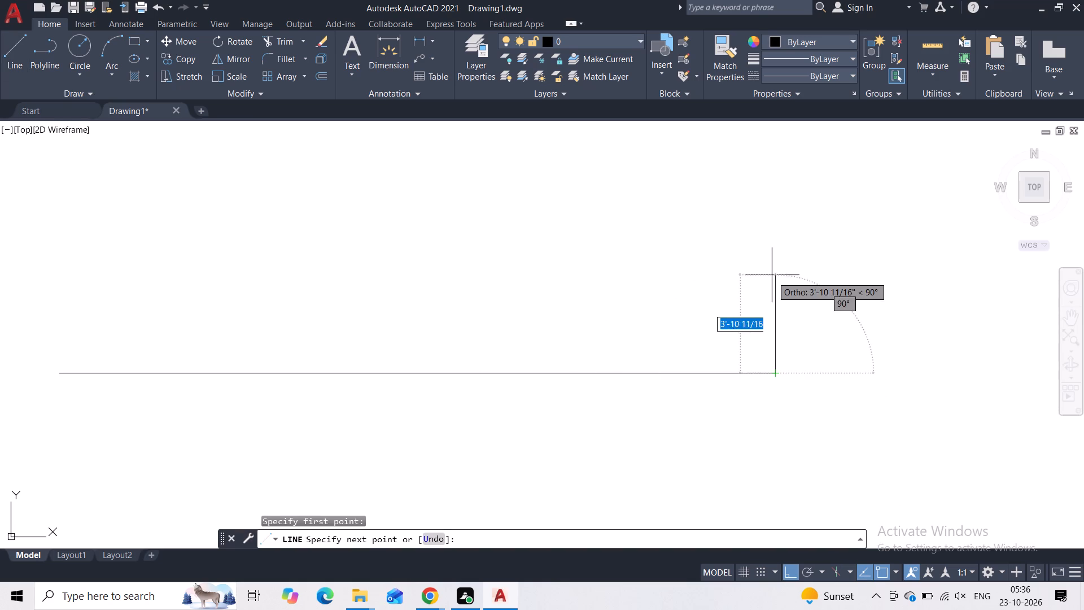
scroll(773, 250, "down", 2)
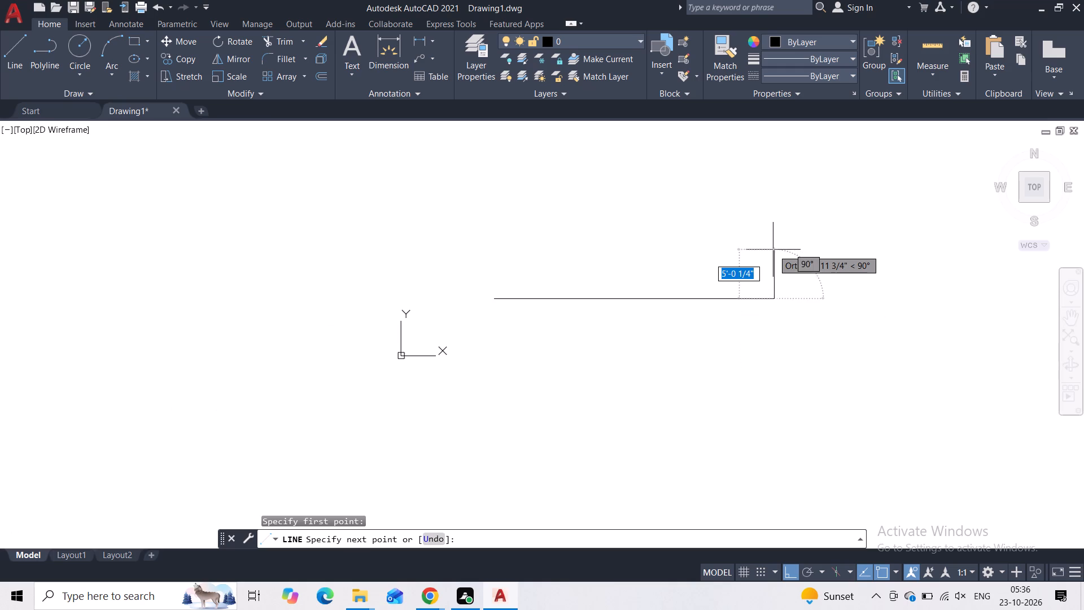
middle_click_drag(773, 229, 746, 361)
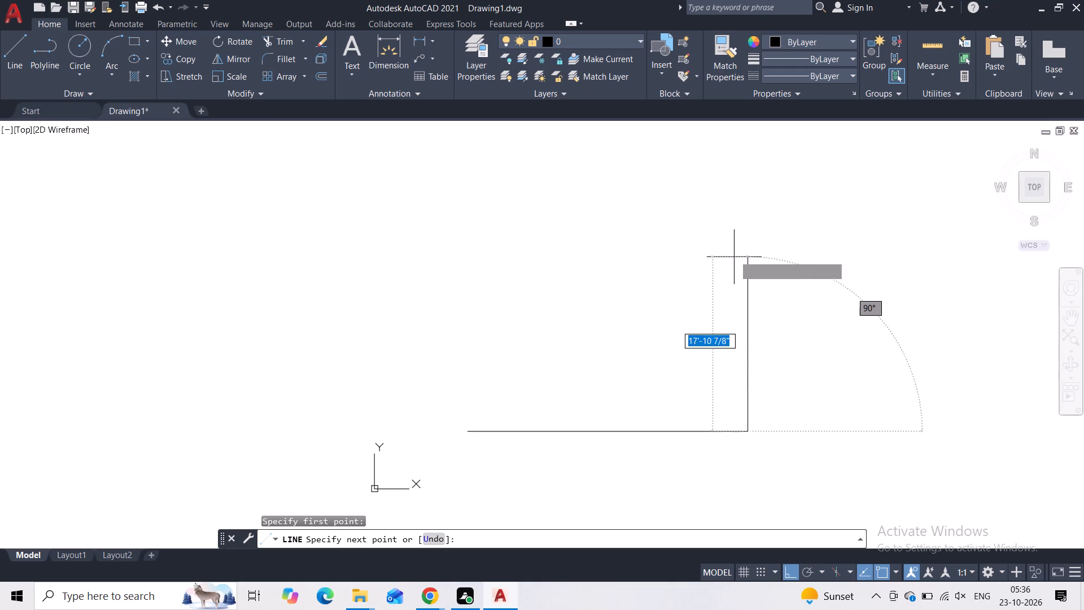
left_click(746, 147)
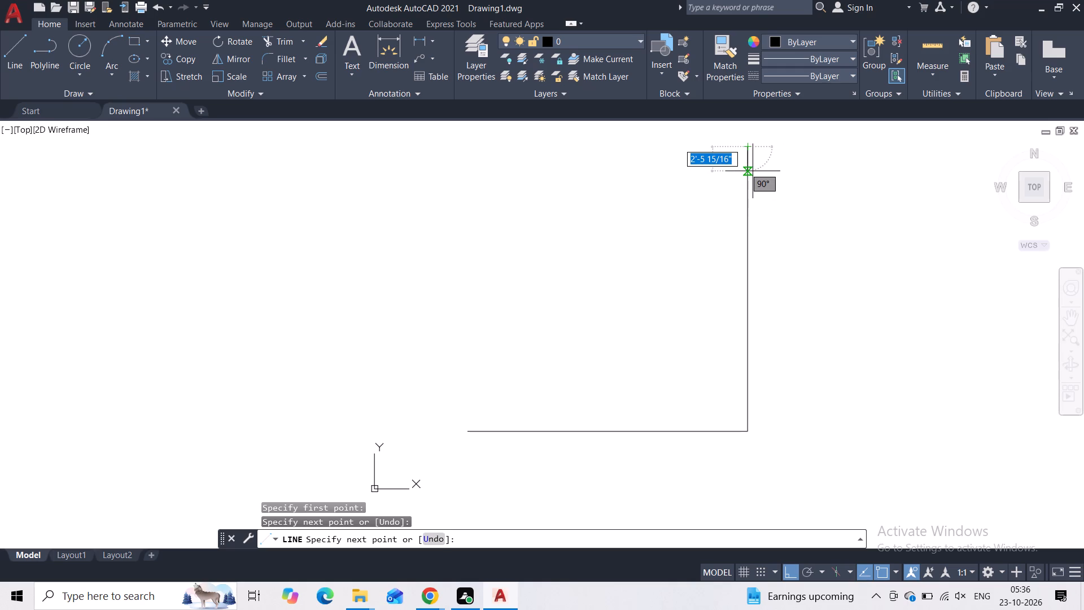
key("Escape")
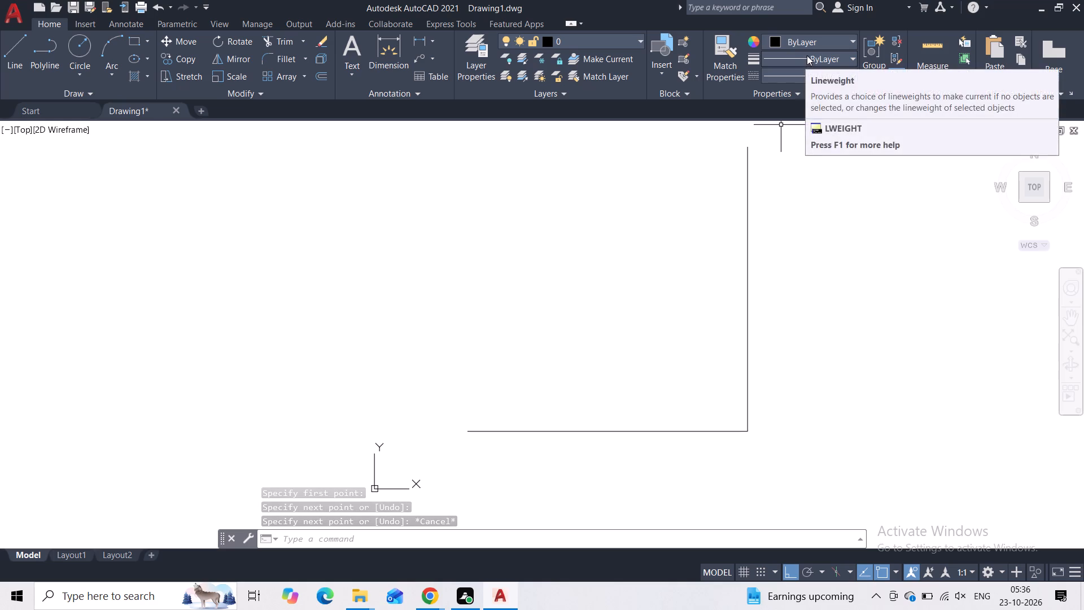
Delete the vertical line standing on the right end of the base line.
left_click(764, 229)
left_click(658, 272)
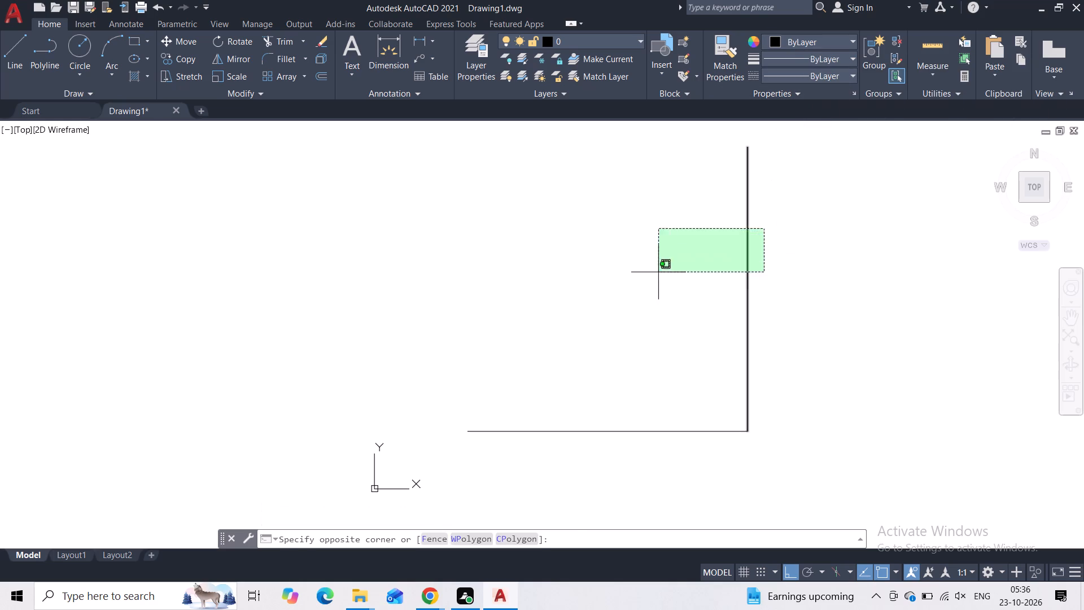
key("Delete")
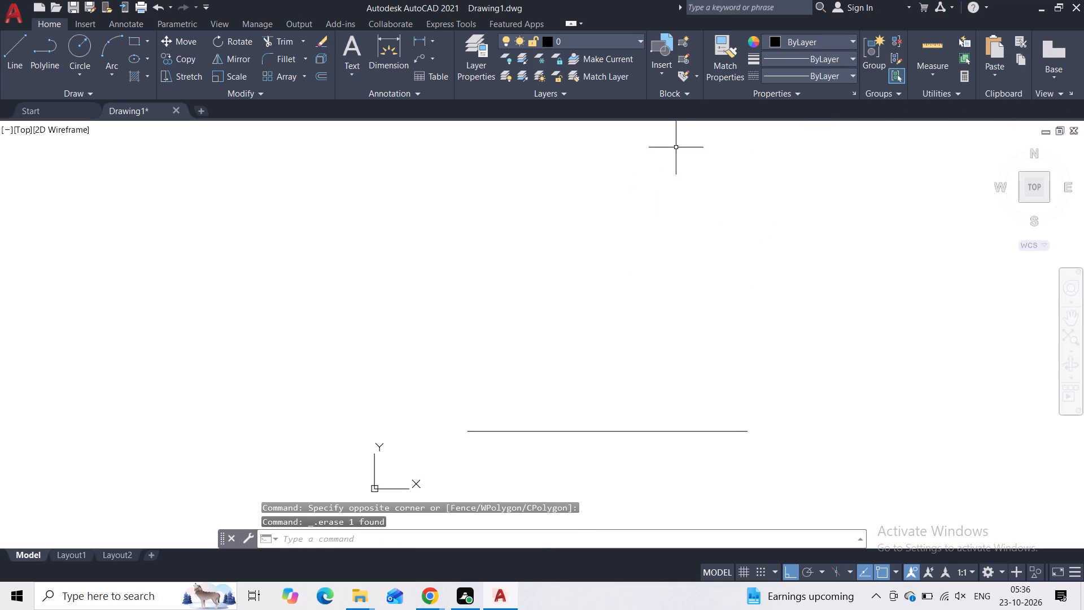
Draw a 12' vertical line upward from the right end of the base line.
left_click(23, 73)
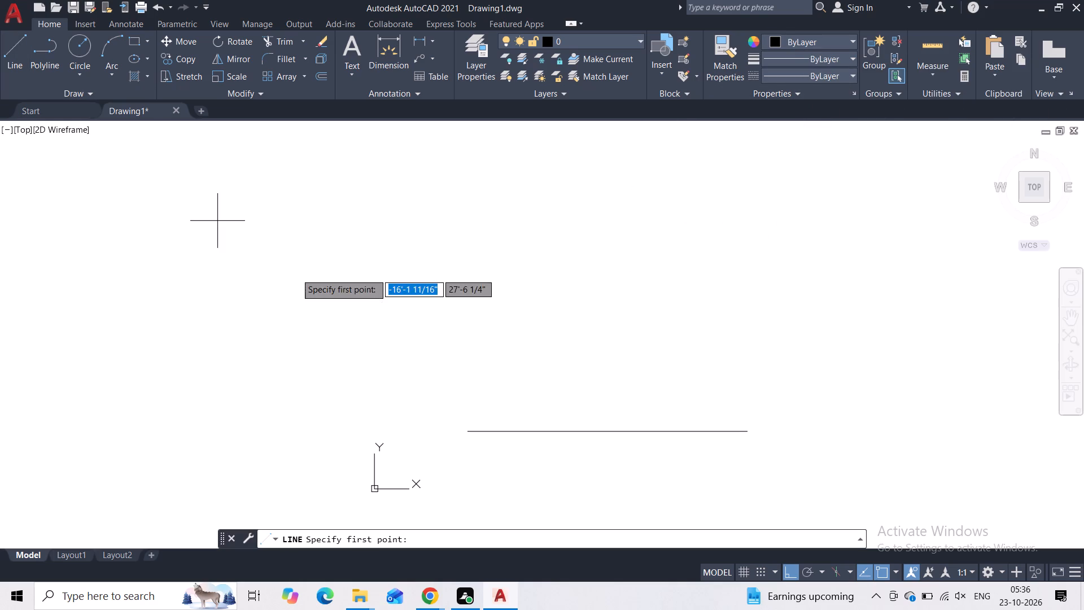
left_click(741, 434)
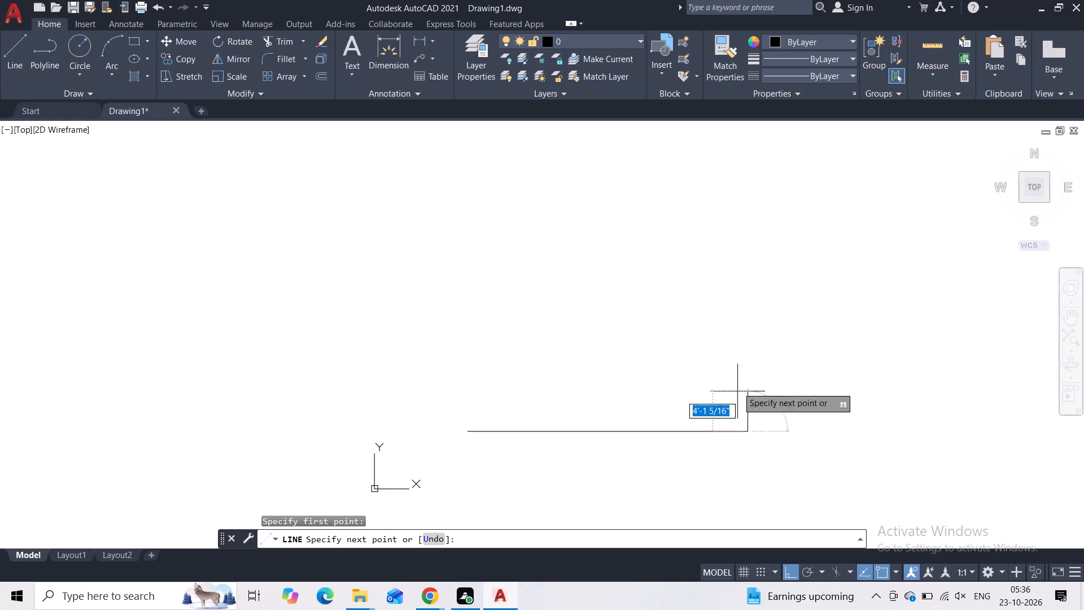
type("12'")
key("Return")
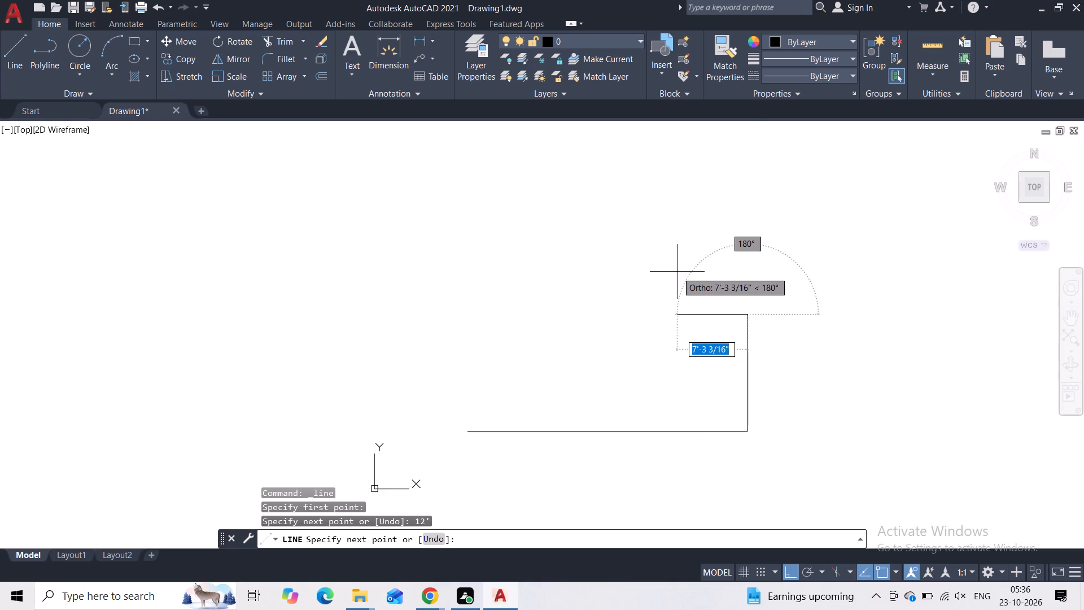
key("Escape")
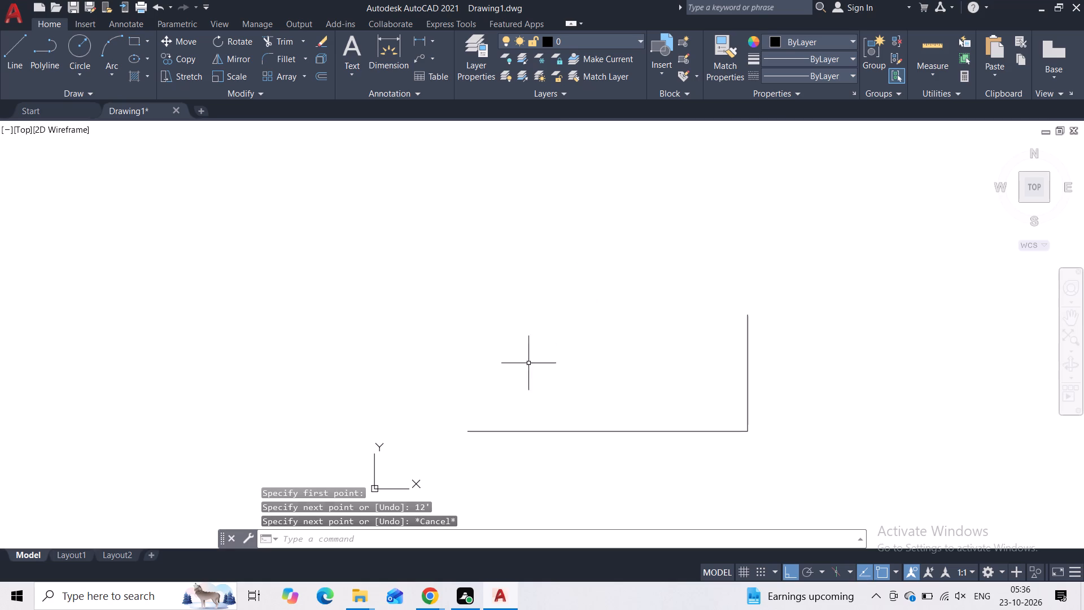
Draw a horizontal line about 0'-8" long leftward from the 12' vertical line, a short distance above the base line.
middle_click_drag(522, 369, 389, 286)
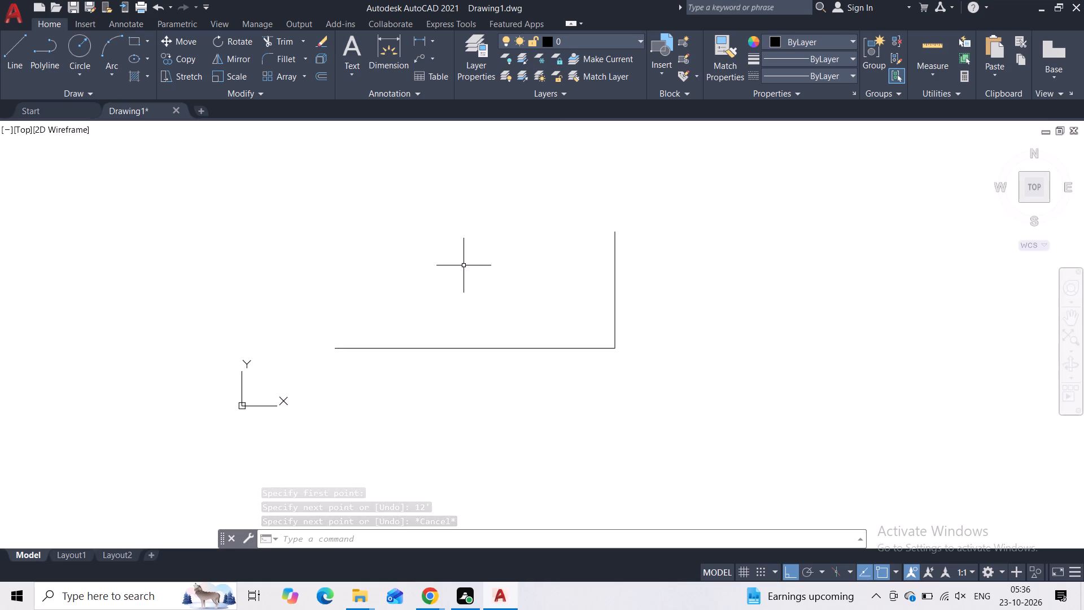
scroll(464, 265, "up", 1)
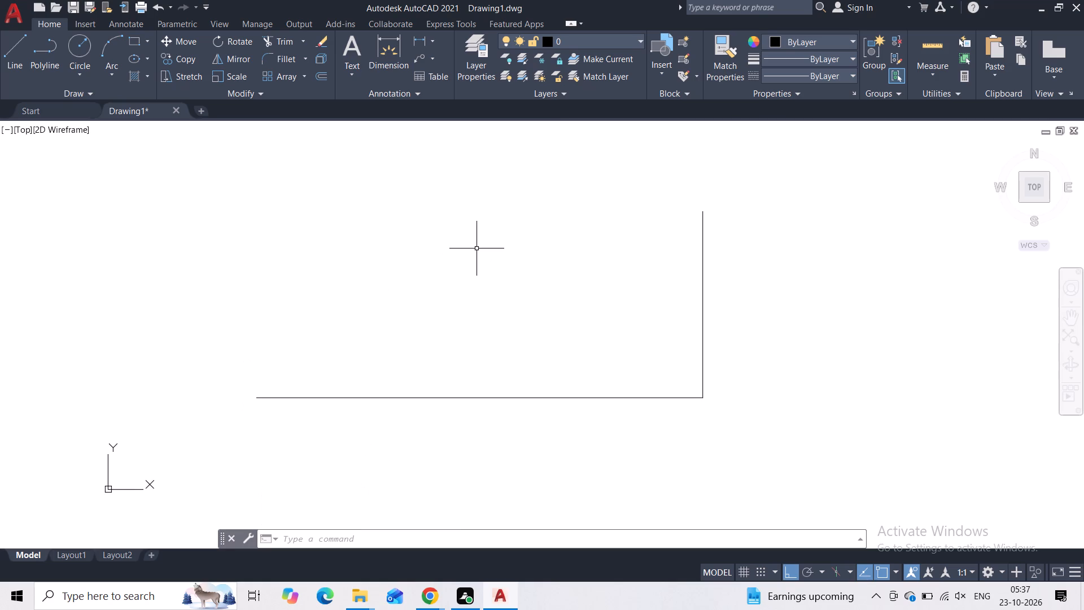
scroll(477, 249, "up", 1)
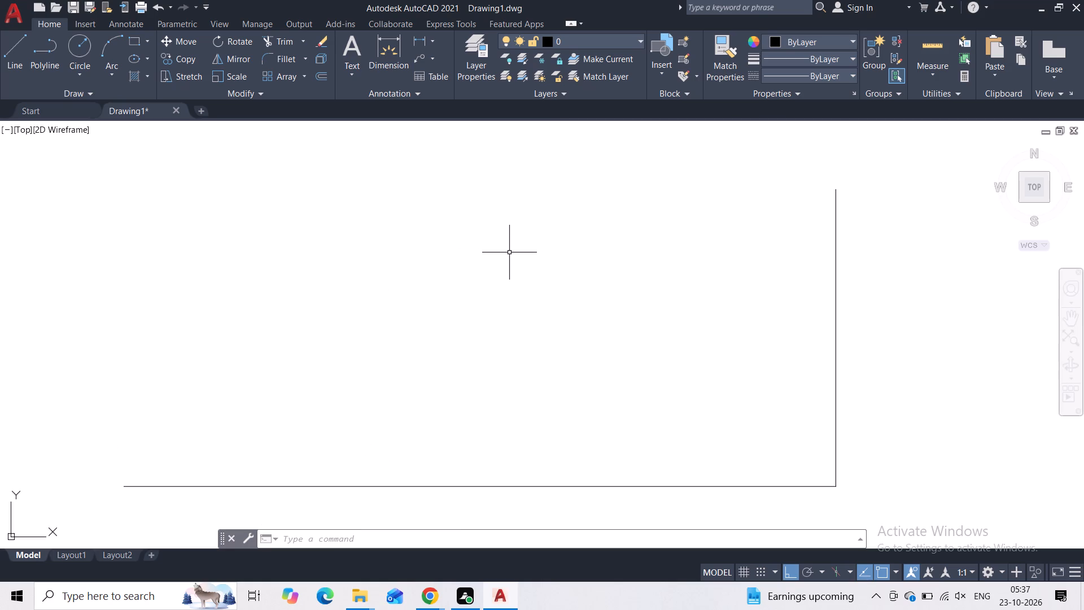
middle_click_drag(517, 293, 467, 242)
scroll(460, 238, "down", 1)
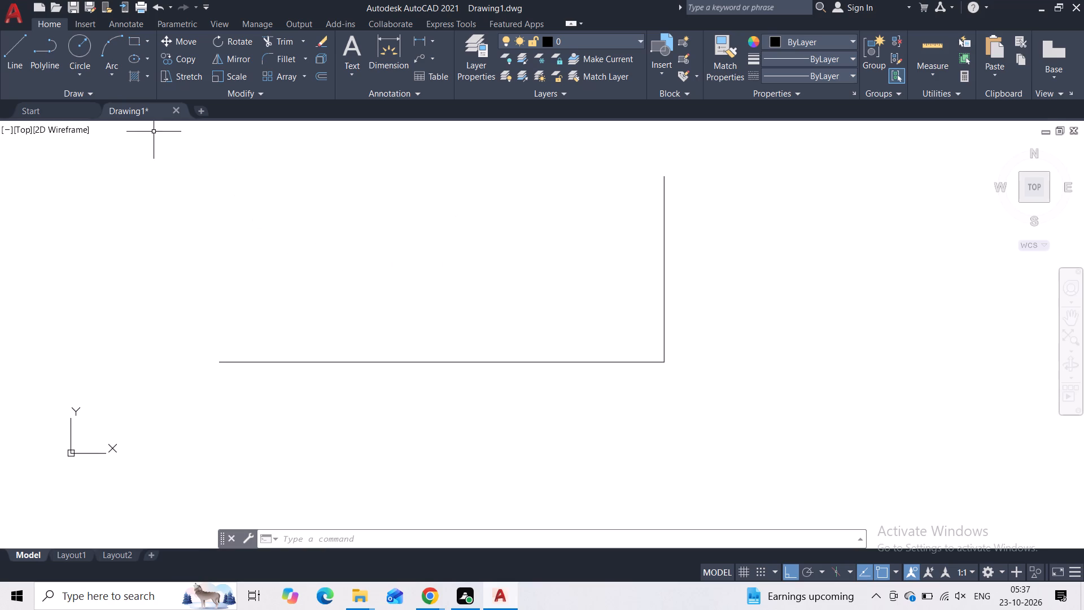
left_click(22, 58)
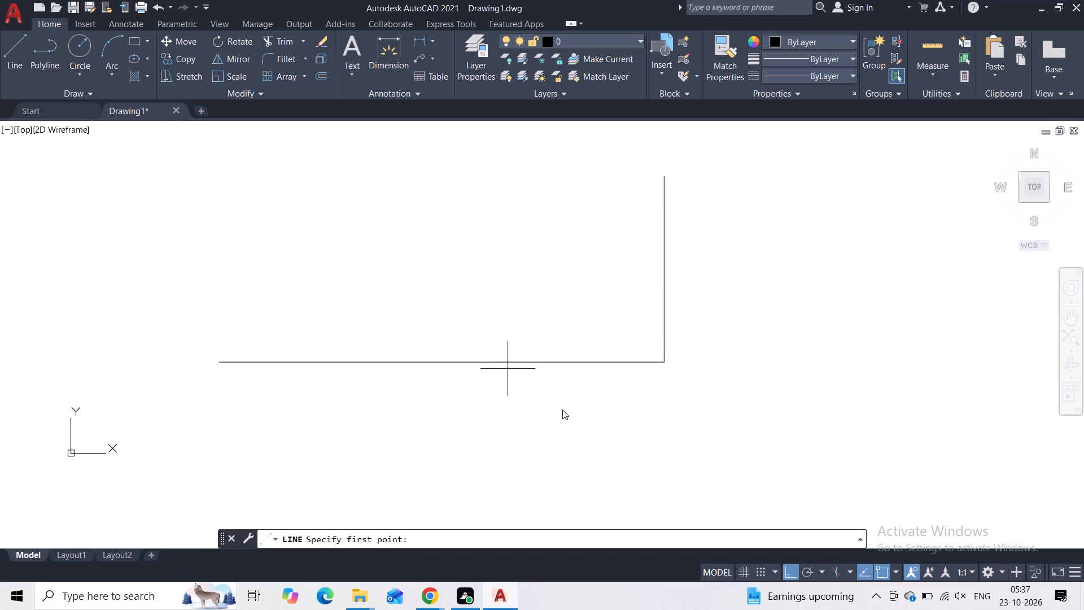
scroll(650, 338, "up", 2)
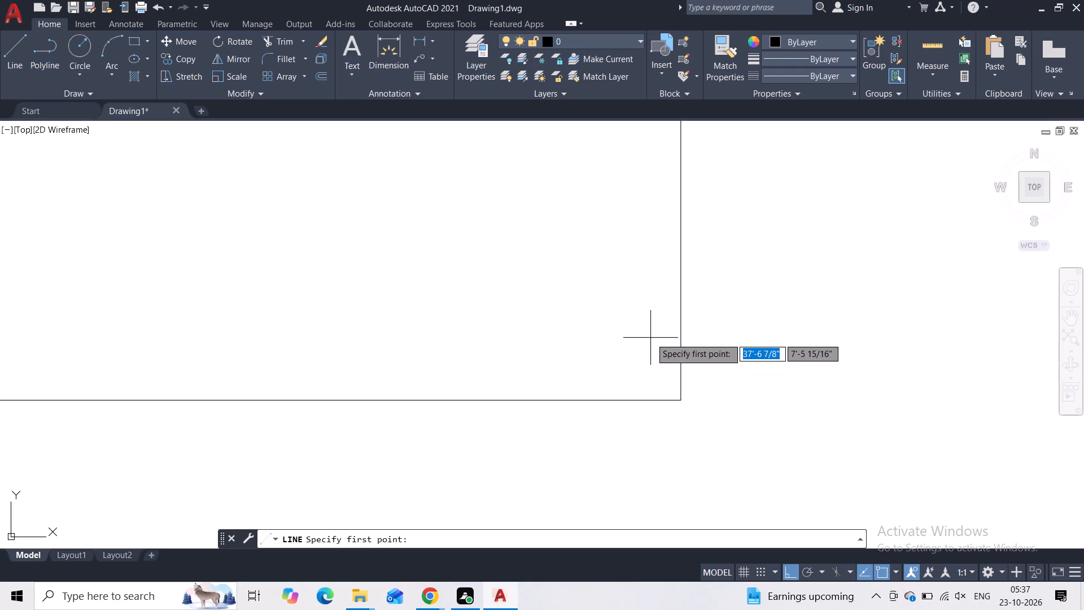
left_click(676, 352)
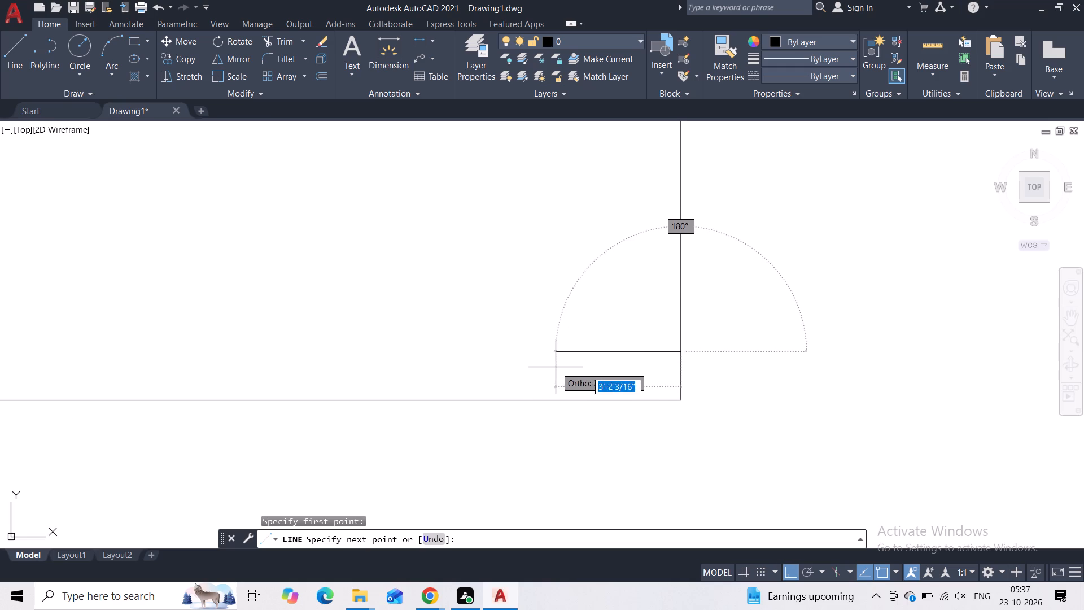
scroll(595, 354, "up", 3)
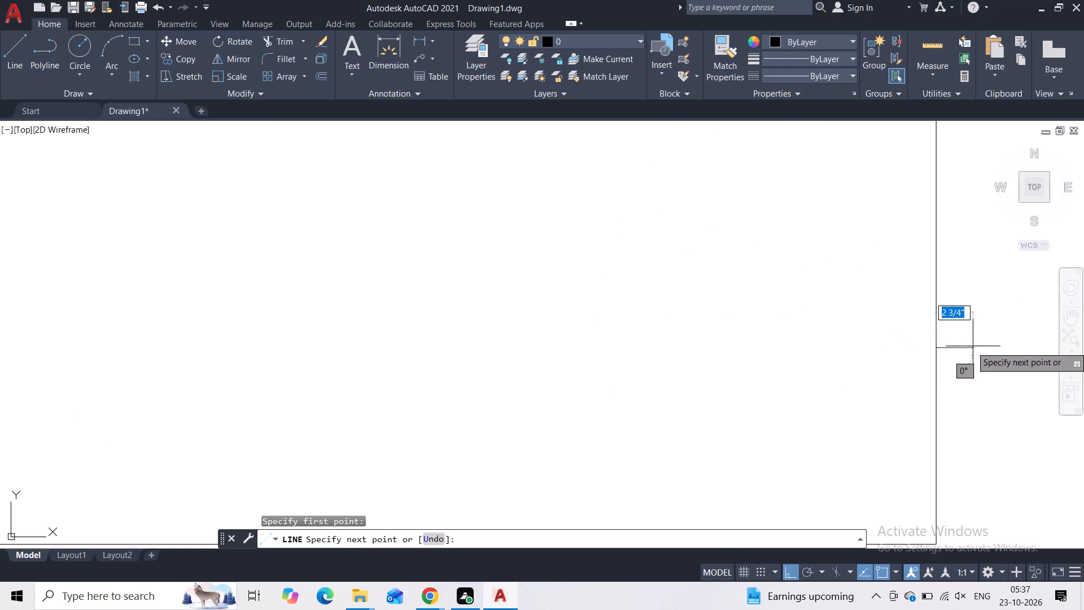
scroll(973, 343, "up", 4)
scroll(711, 347, "up", 5)
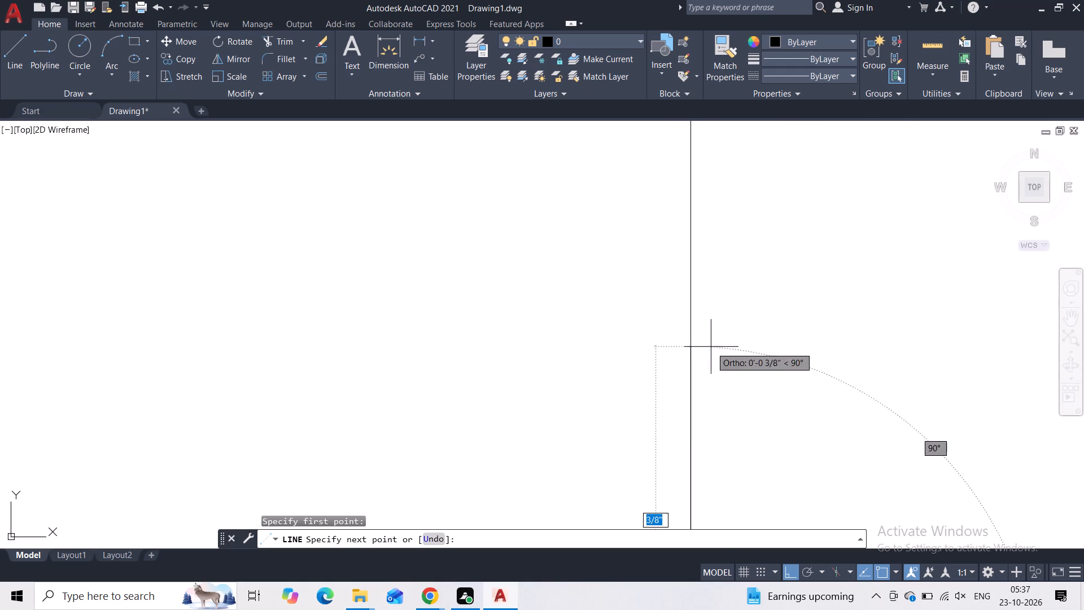
scroll(802, 440, "down", 4)
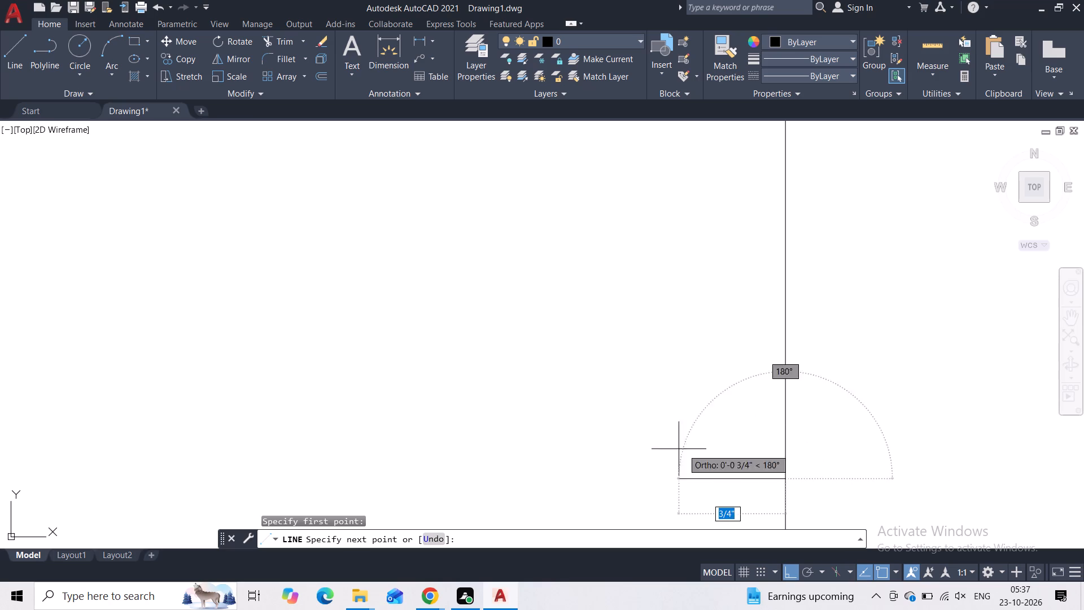
scroll(561, 465, "down", 2)
middle_click_drag(560, 461, 641, 295)
scroll(622, 326, "down", 3)
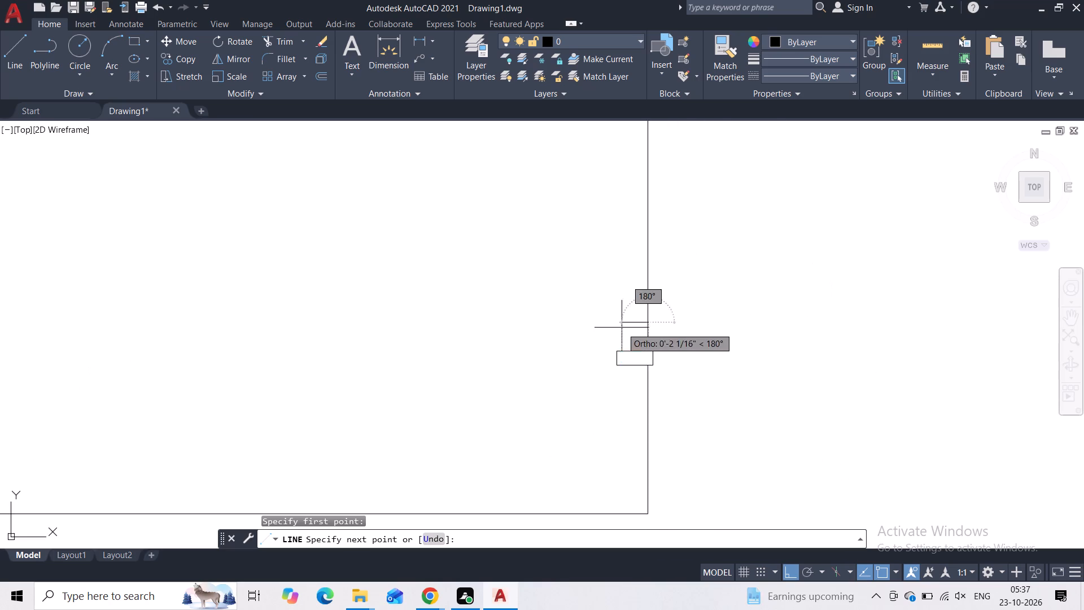
scroll(622, 328, "down", 1)
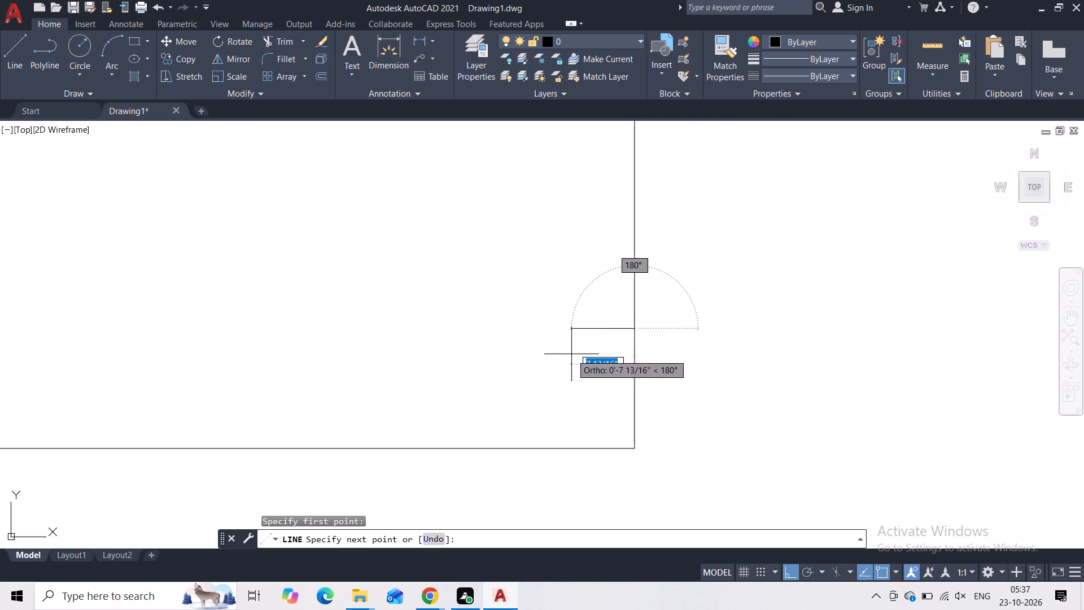
left_click(571, 352)
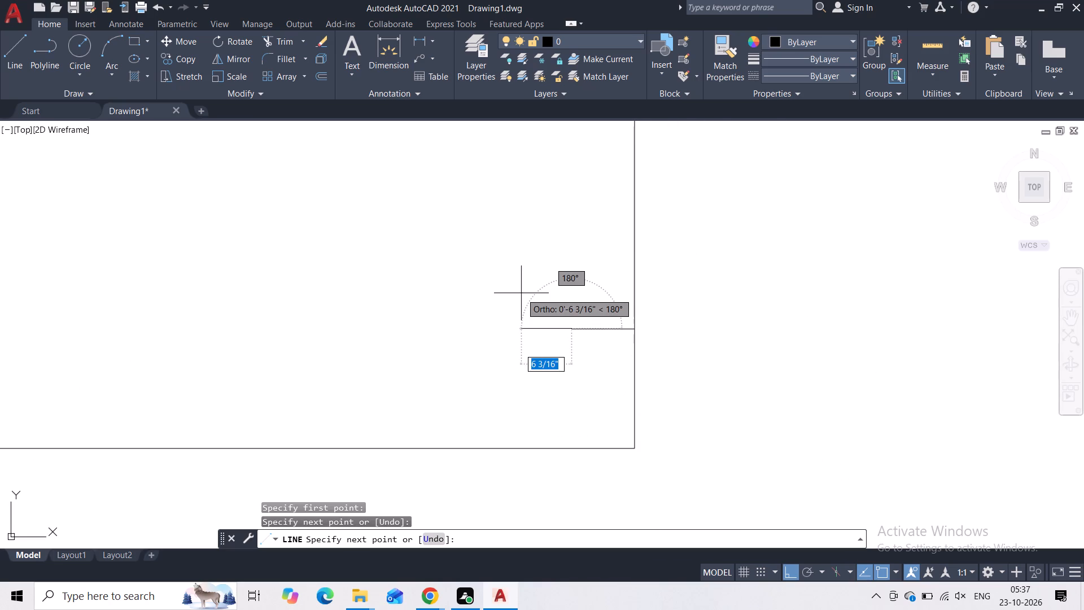
key("Escape")
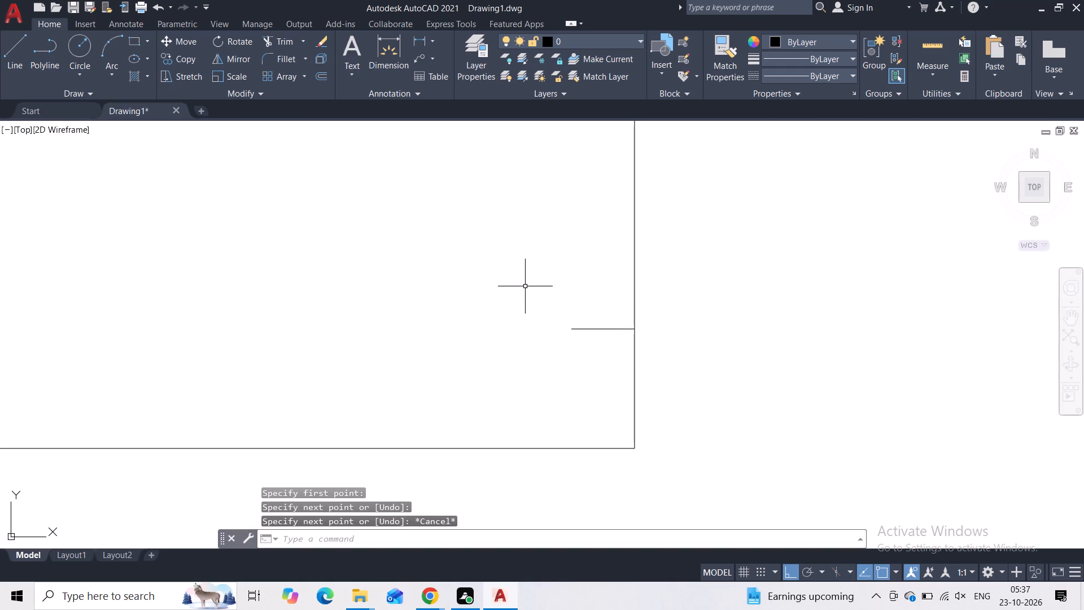
Move the short horizontal line straight down along the vertical line, closer to the base line.
scroll(518, 272, "down", 5)
middle_click_drag(519, 240, 530, 269)
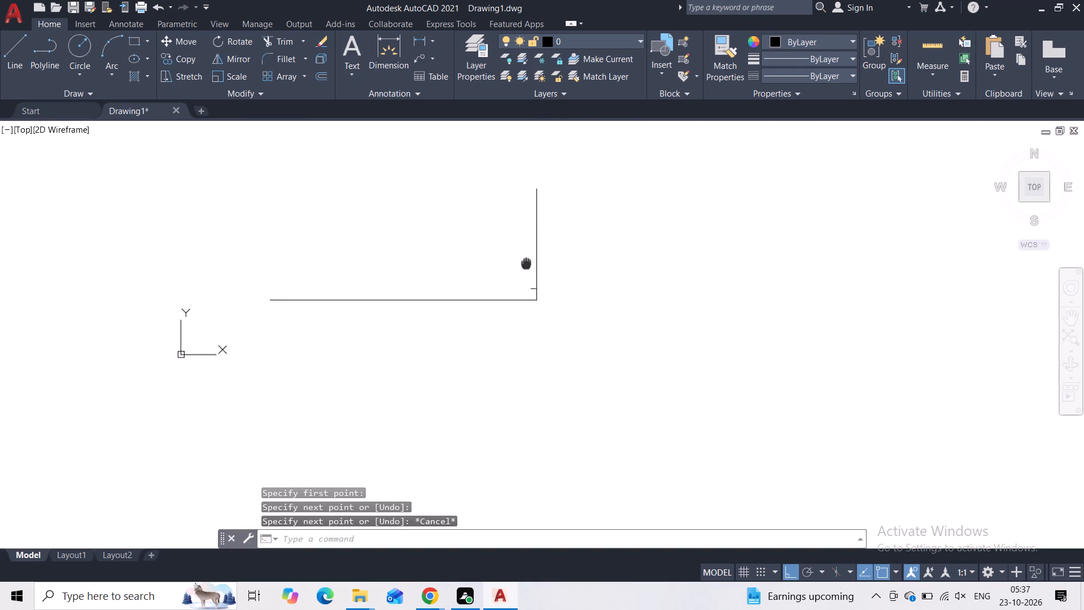
middle_click_drag(530, 269, 532, 304)
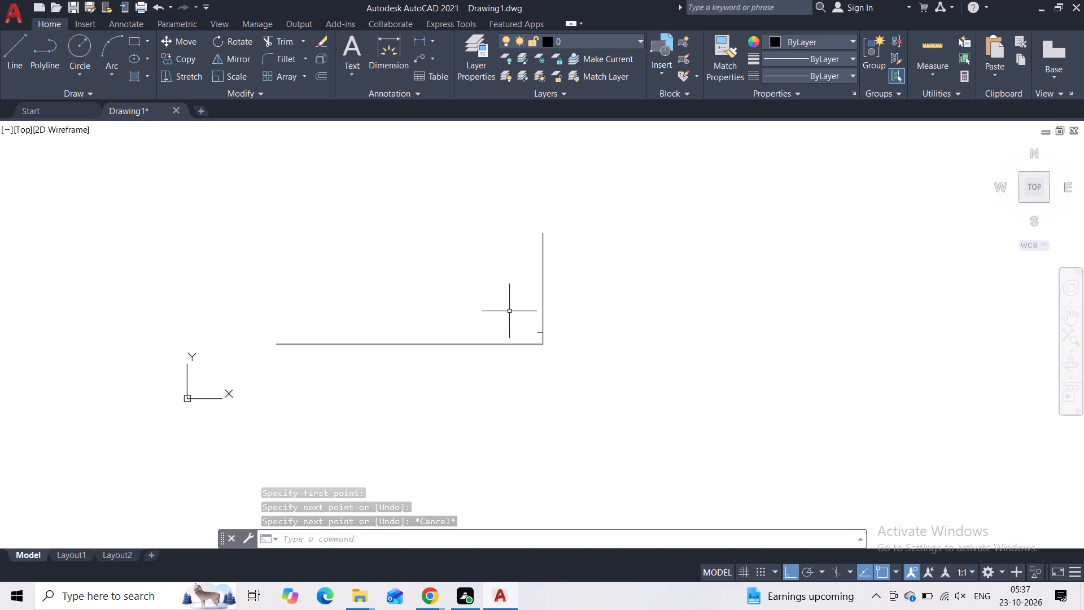
scroll(510, 343, "up", 1)
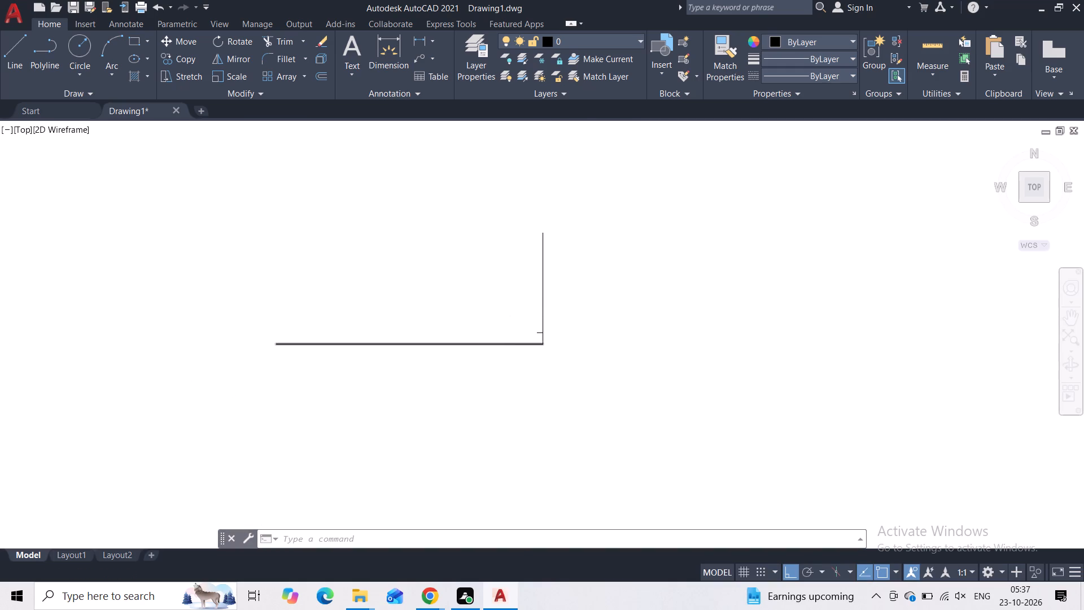
scroll(510, 343, "up", 3)
scroll(615, 274, "up", 1)
left_click(711, 262)
left_click(670, 316)
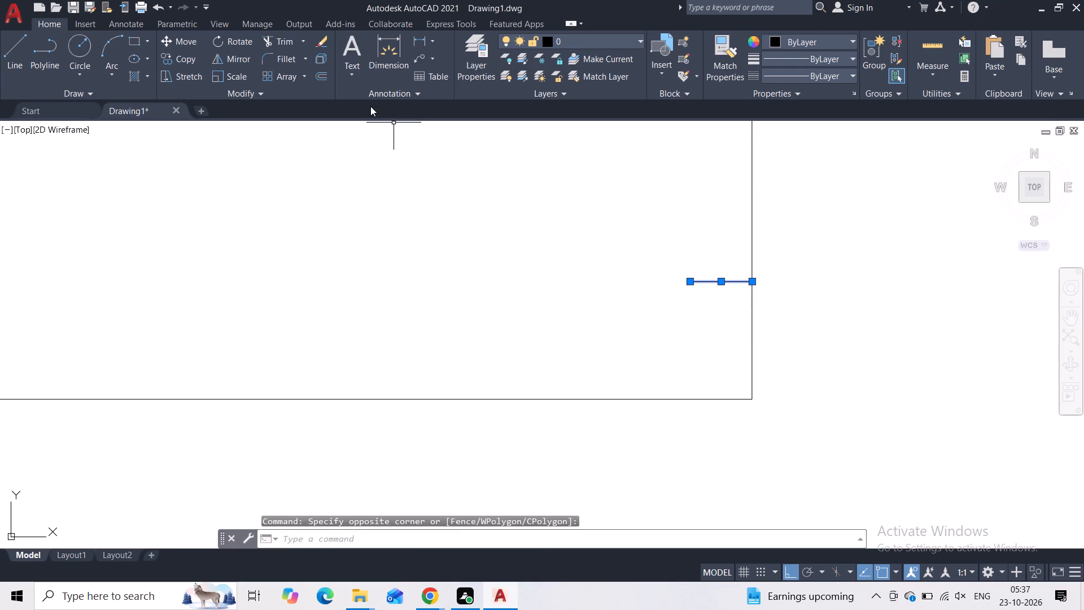
left_click(195, 38)
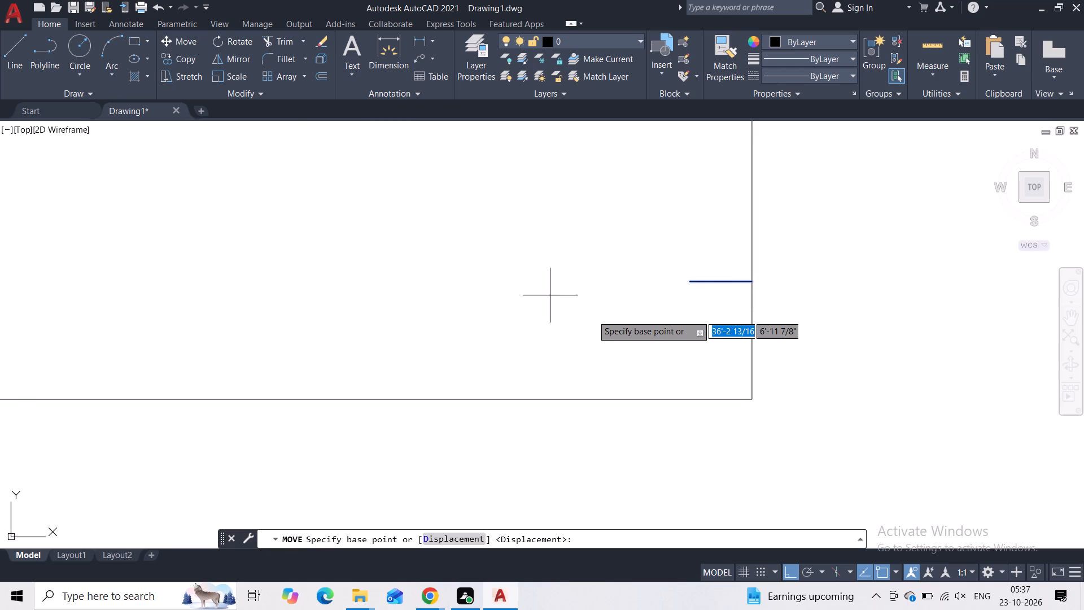
left_click(749, 284)
left_click(748, 326)
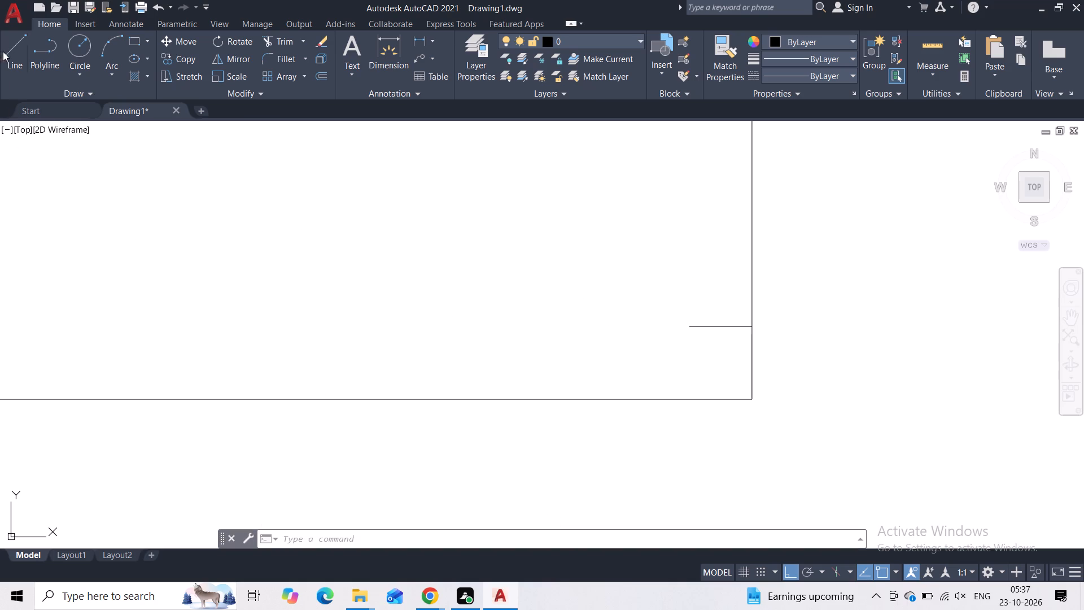
Draw a line from the base line 5' up beside the 12' vertical, continuing horizontally leftward about 6'-5".
left_click(19, 56)
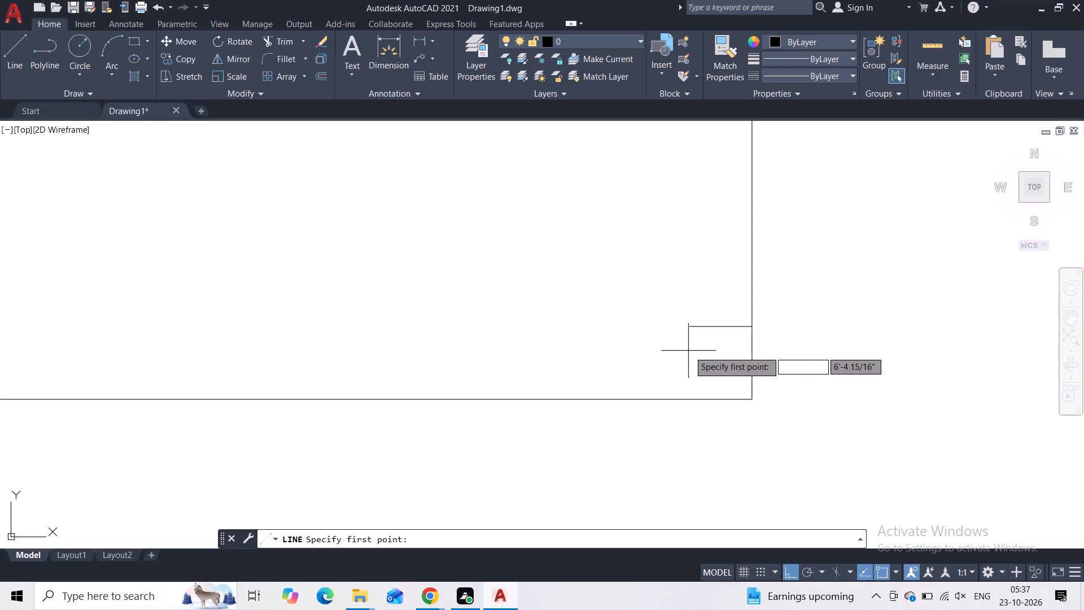
left_click(706, 394)
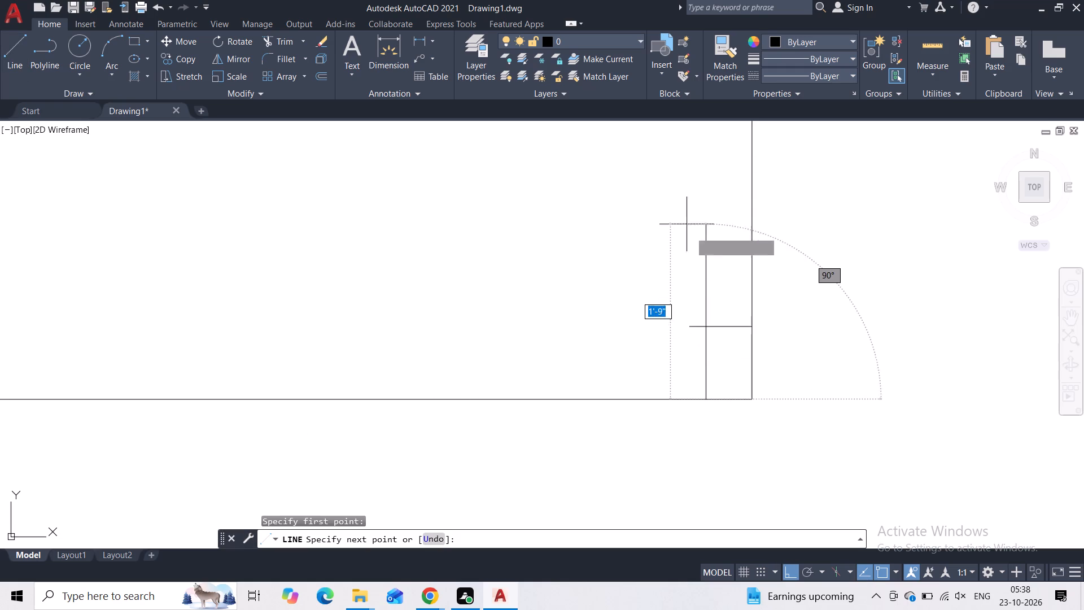
scroll(682, 208, "down", 3)
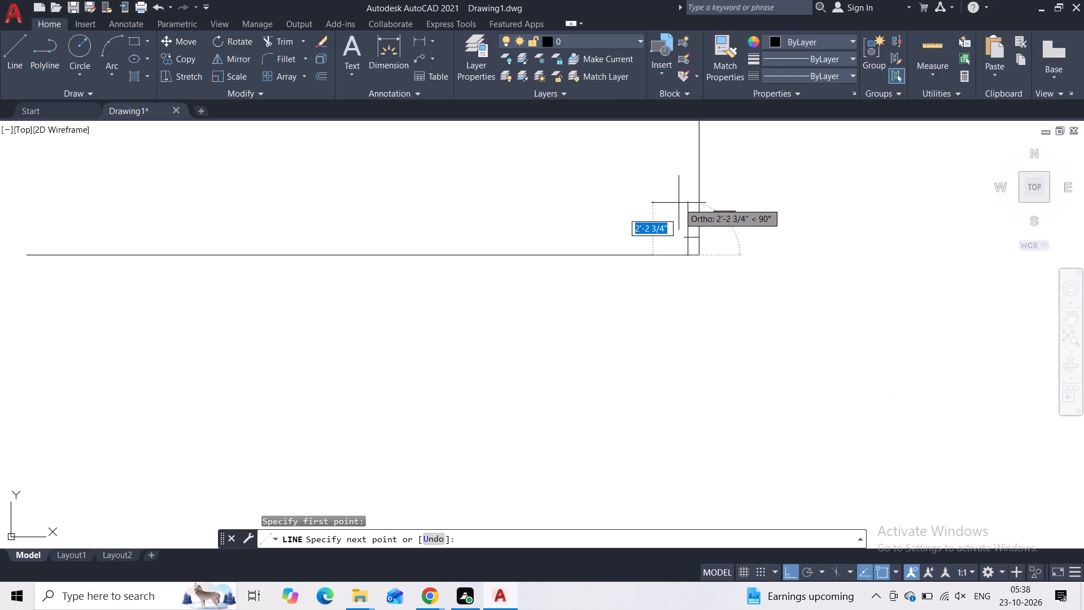
type("5'")
key("Return")
scroll(678, 193, "down", 4)
scroll(623, 167, "up", 2)
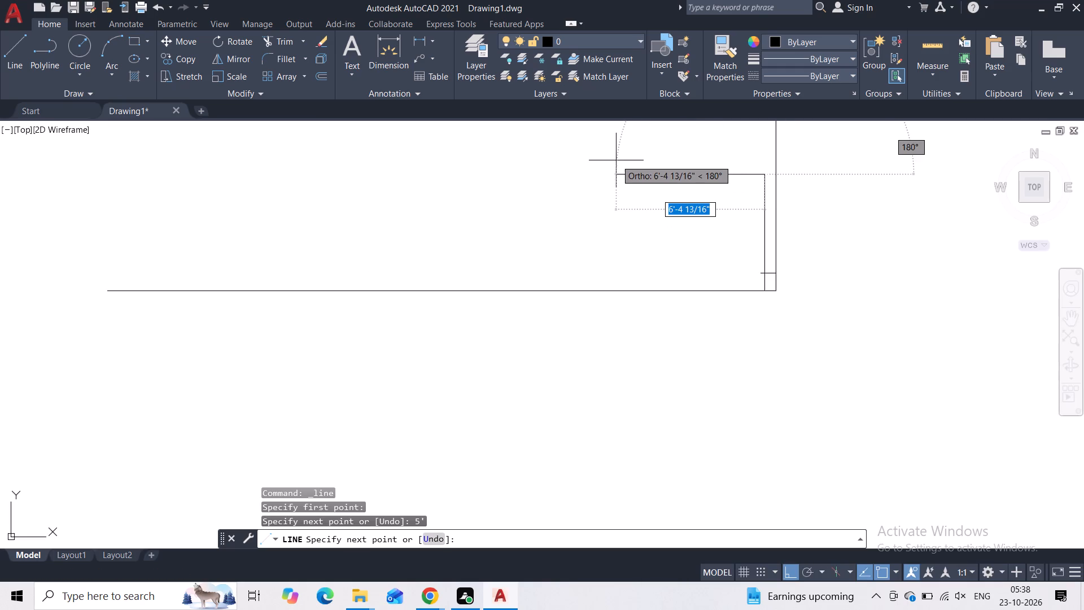
left_click(617, 162)
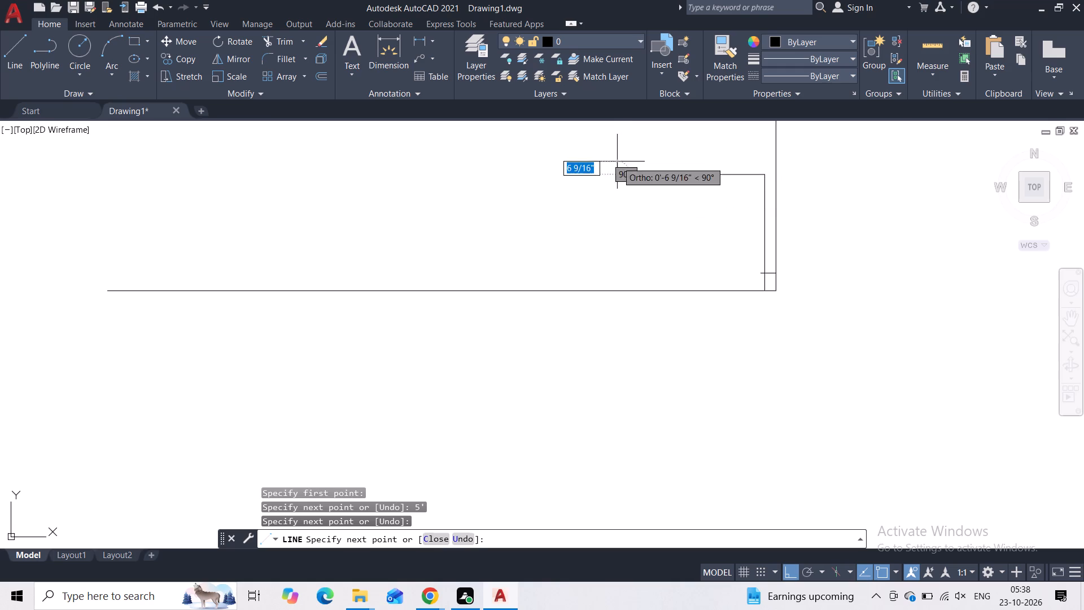
key("space")
Draw a second L-shaped line inside the first, rising from the base line below the short line's left end and running farther left.
key("space")
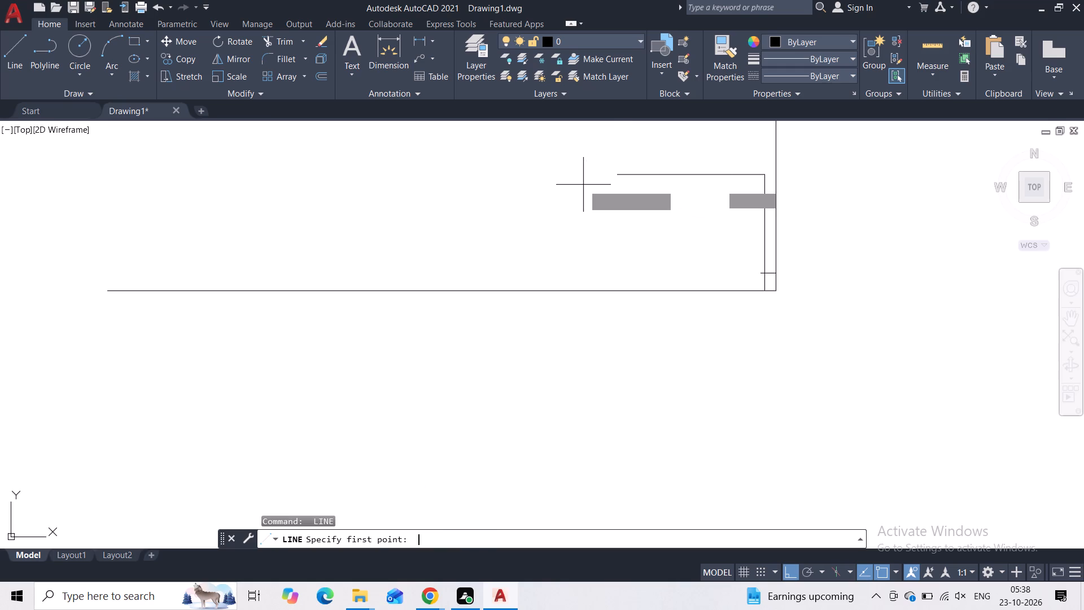
middle_click_drag(650, 255, 639, 232)
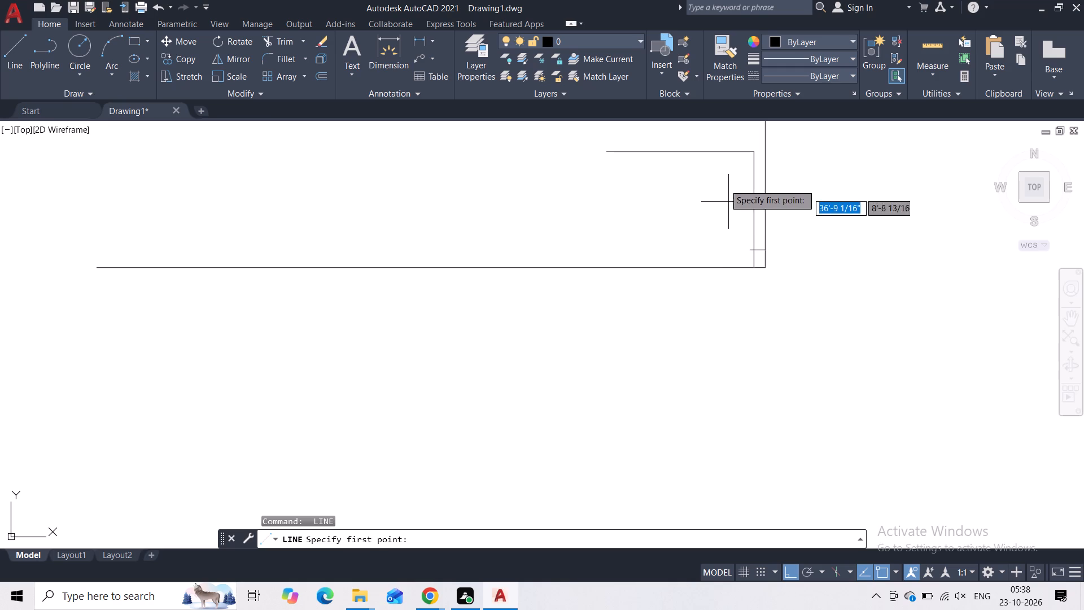
scroll(741, 244, "up", 2)
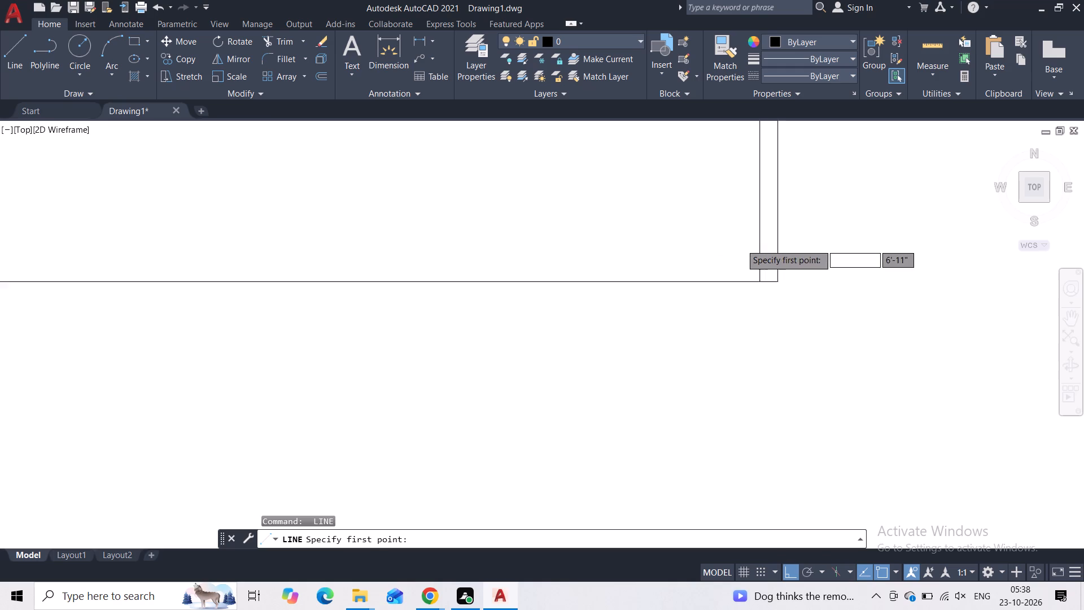
scroll(741, 244, "up", 2)
scroll(750, 237, "down", 2)
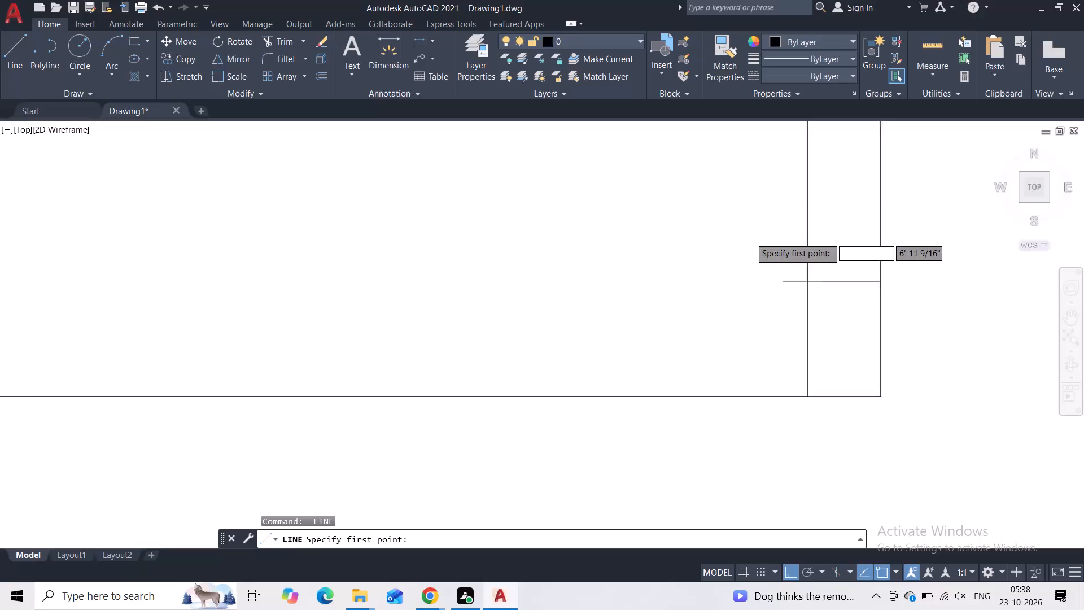
scroll(741, 242, "down", 1)
middle_click_drag(733, 225, 694, 312)
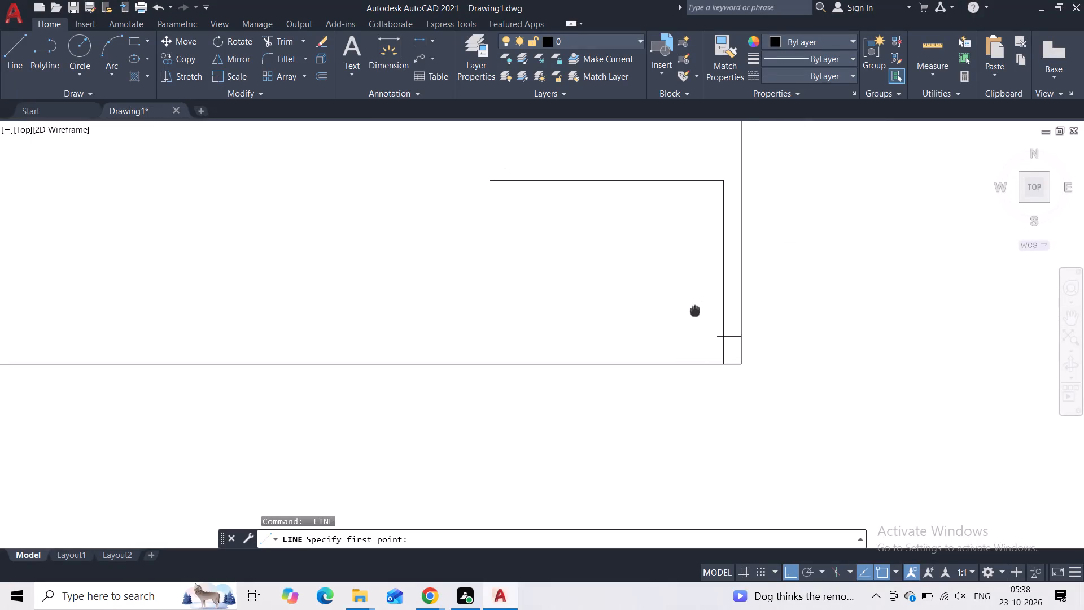
middle_click_drag(694, 312, 582, 262)
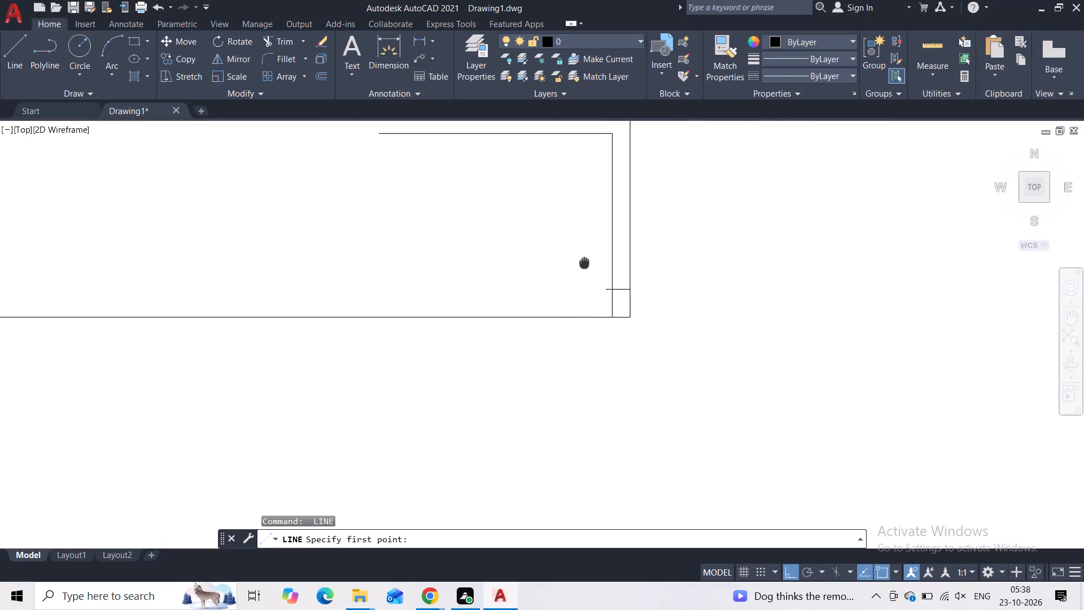
middle_click_drag(582, 262, 578, 261)
scroll(582, 276, "up", 4)
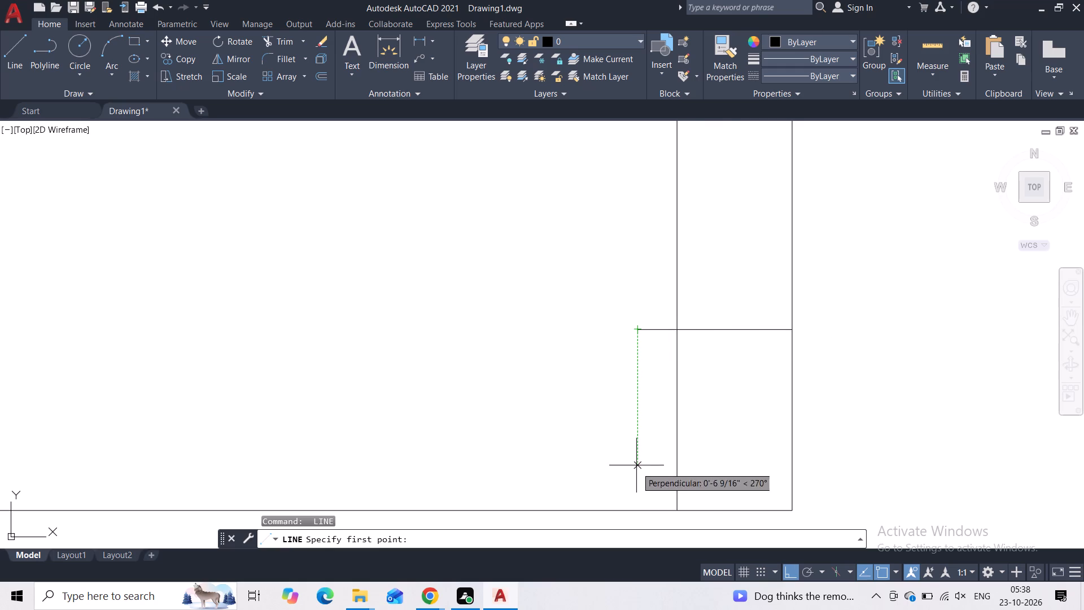
left_click(637, 508)
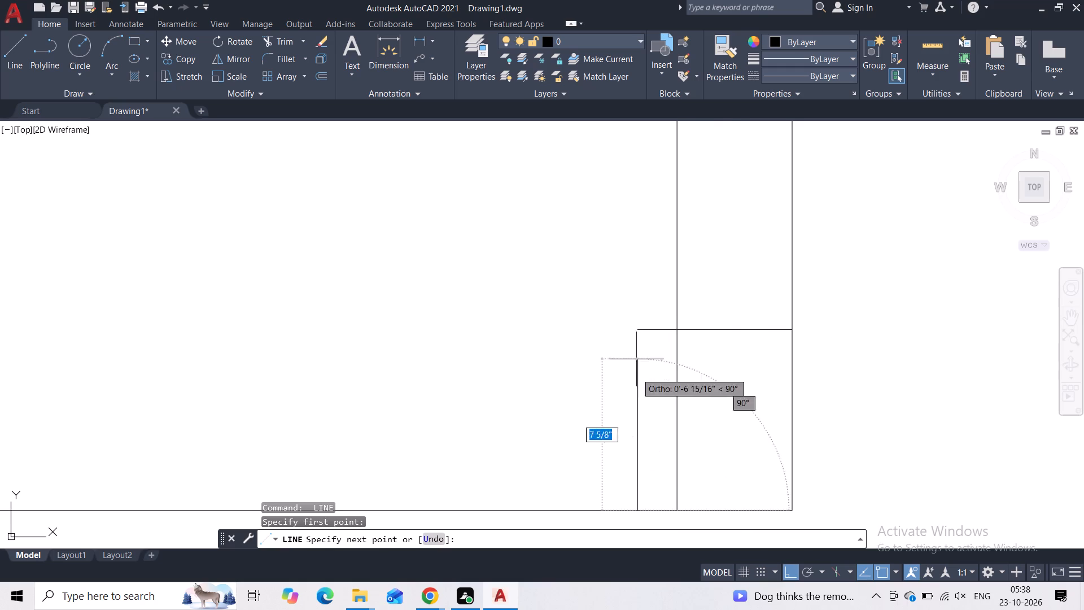
middle_click_drag(638, 247, 622, 420)
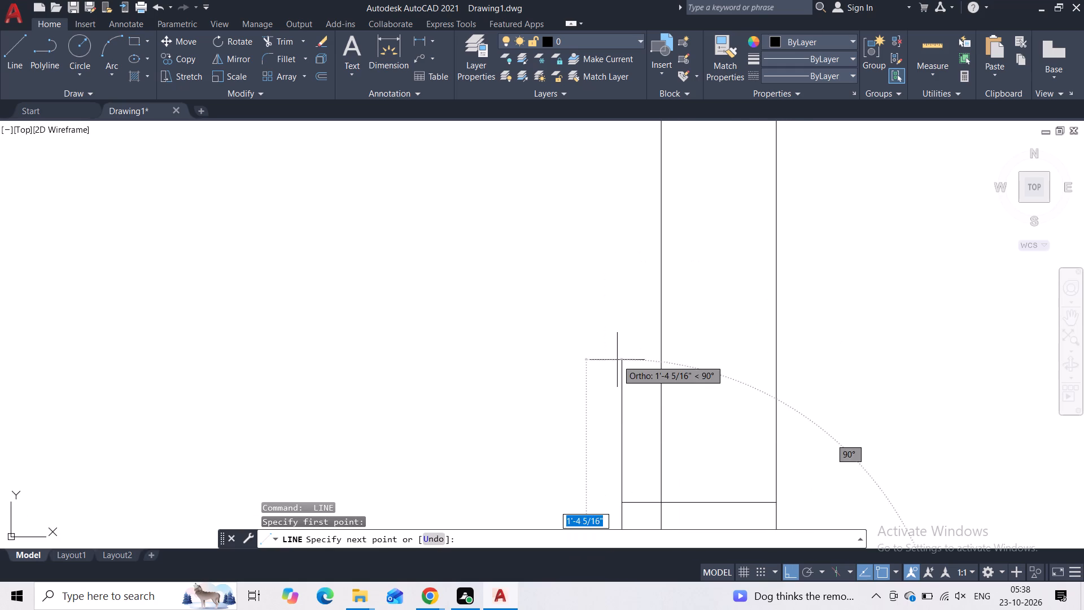
scroll(617, 358, "down", 3)
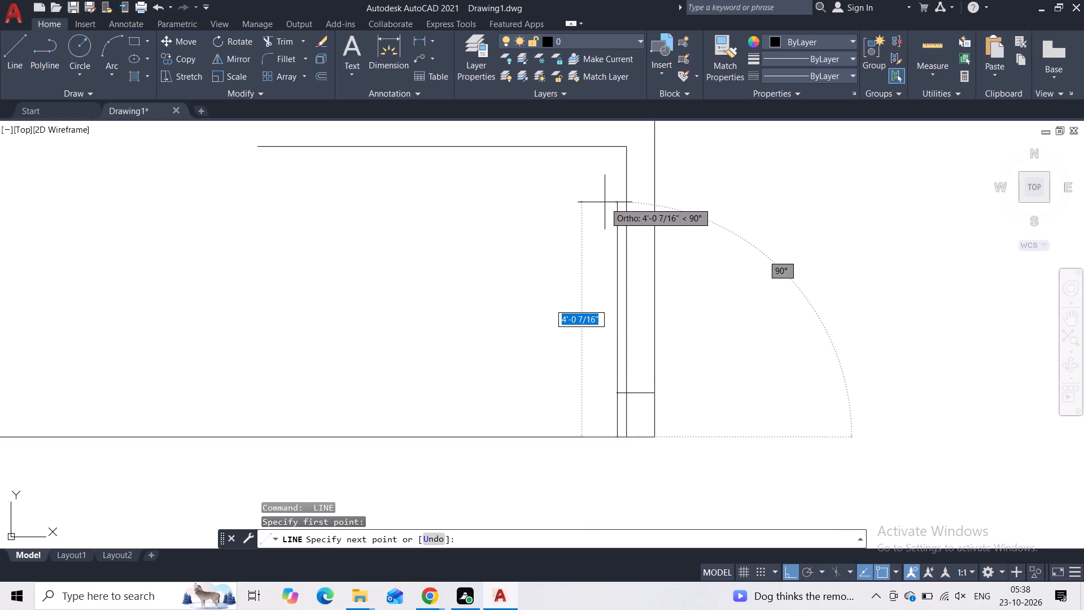
middle_click_drag(604, 194, 600, 281)
scroll(594, 271, "up", 1)
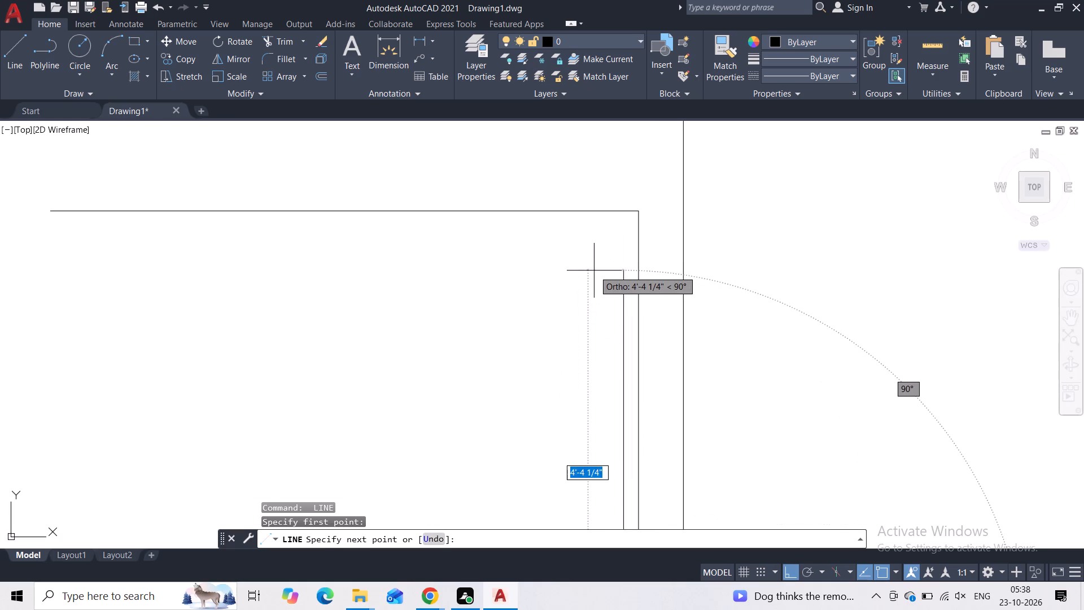
scroll(594, 271, "up", 1)
left_click(593, 236)
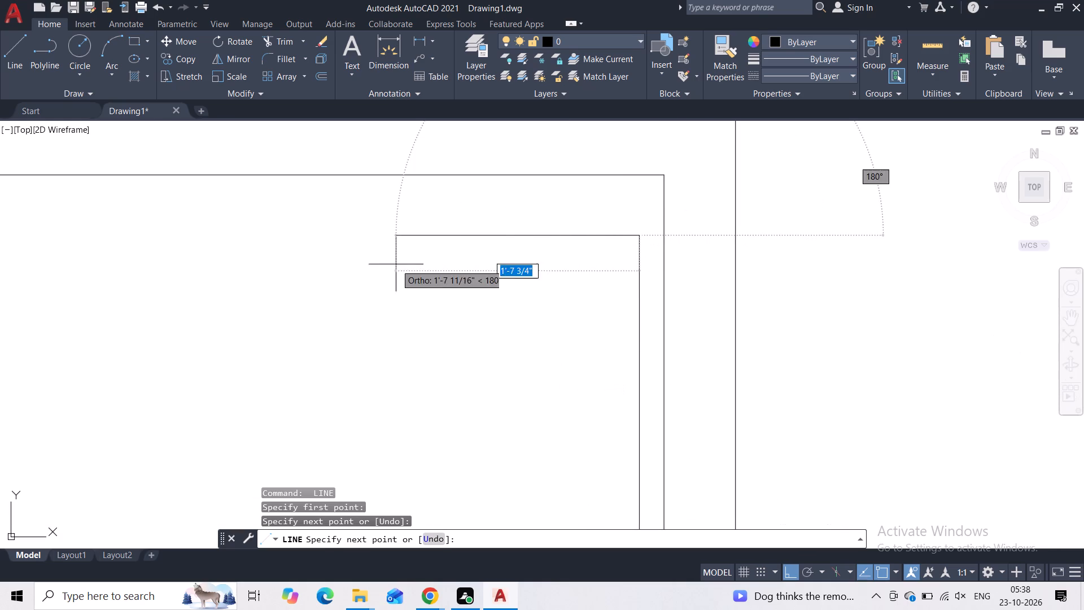
middle_click_drag(395, 264, 624, 224)
scroll(624, 223, "down", 3)
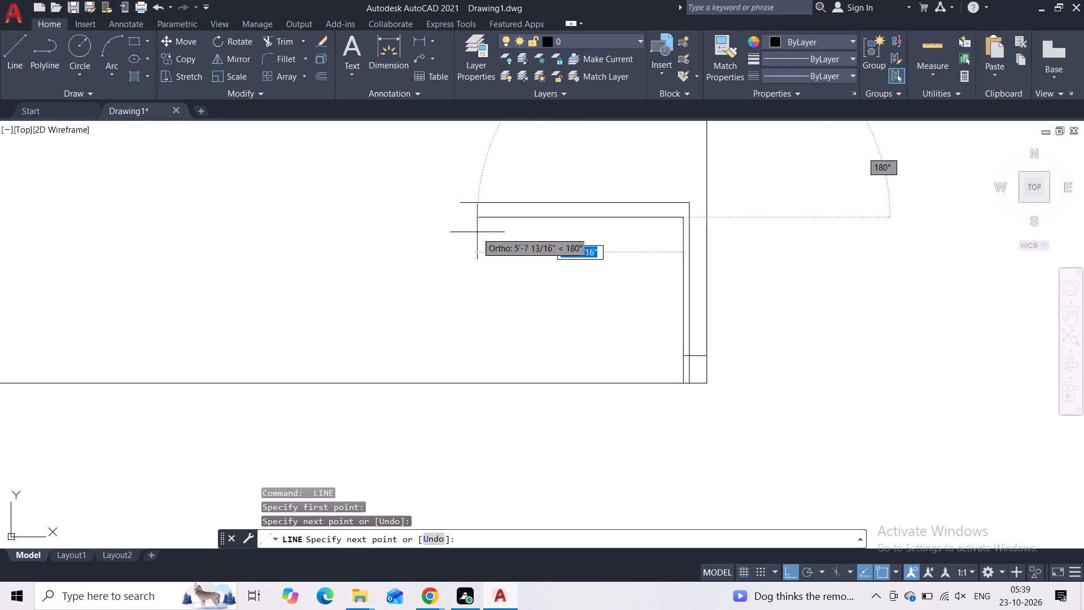
left_click(370, 239)
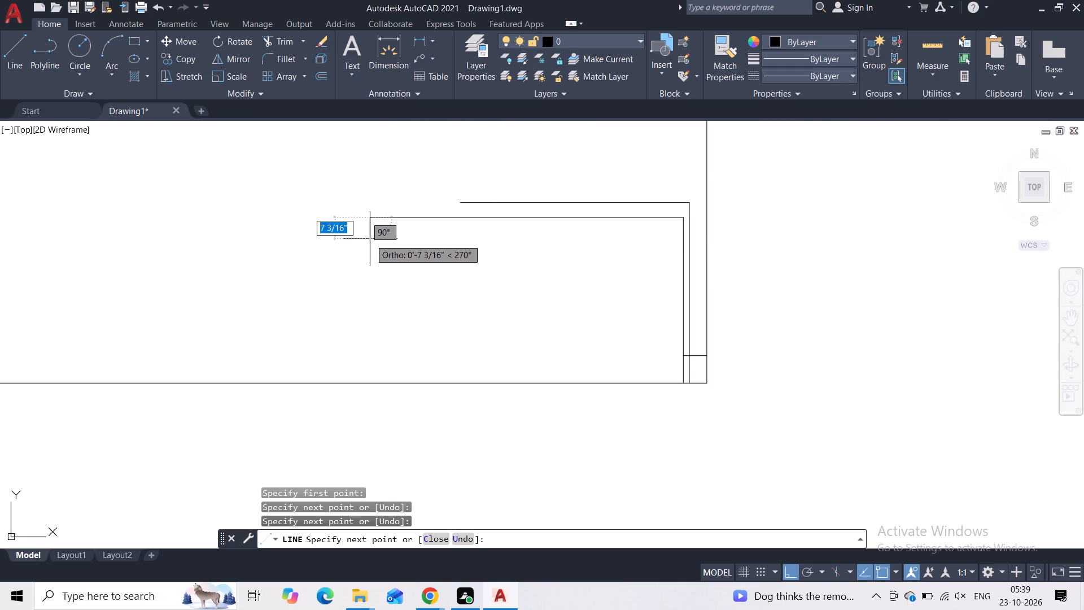
key("space")
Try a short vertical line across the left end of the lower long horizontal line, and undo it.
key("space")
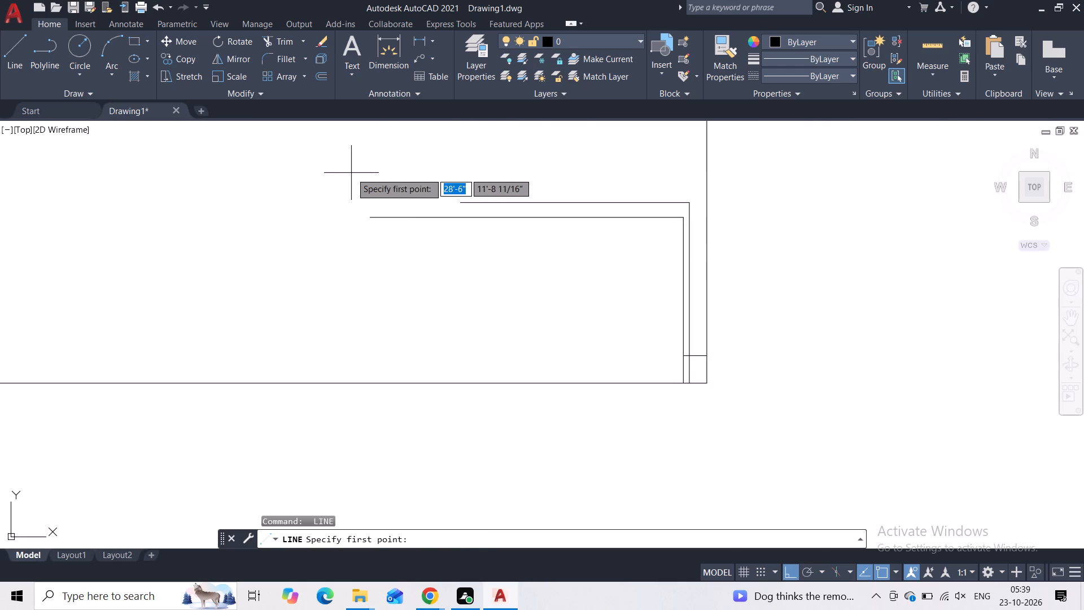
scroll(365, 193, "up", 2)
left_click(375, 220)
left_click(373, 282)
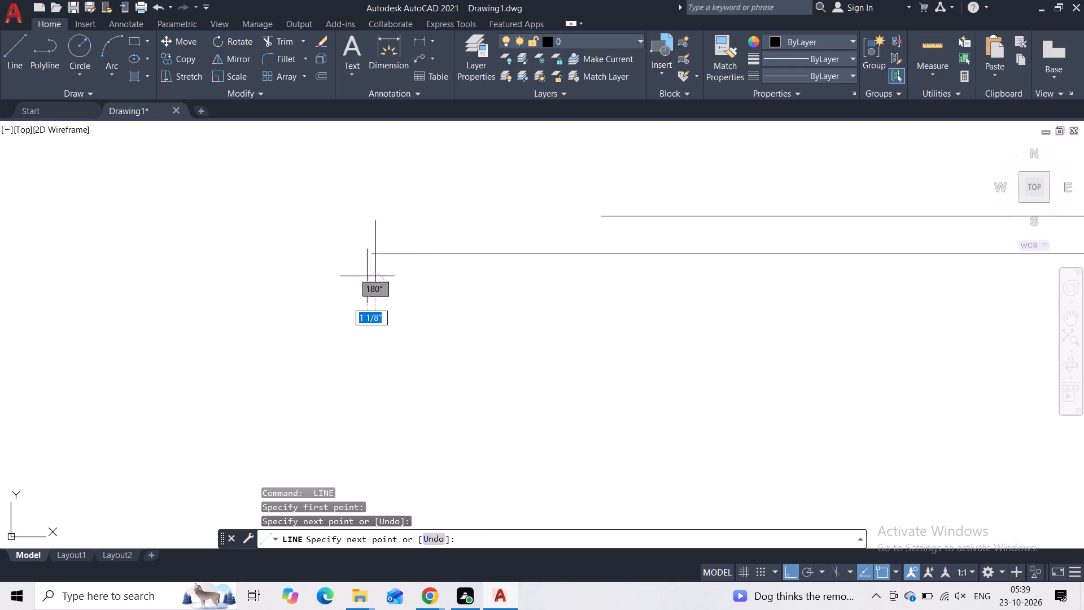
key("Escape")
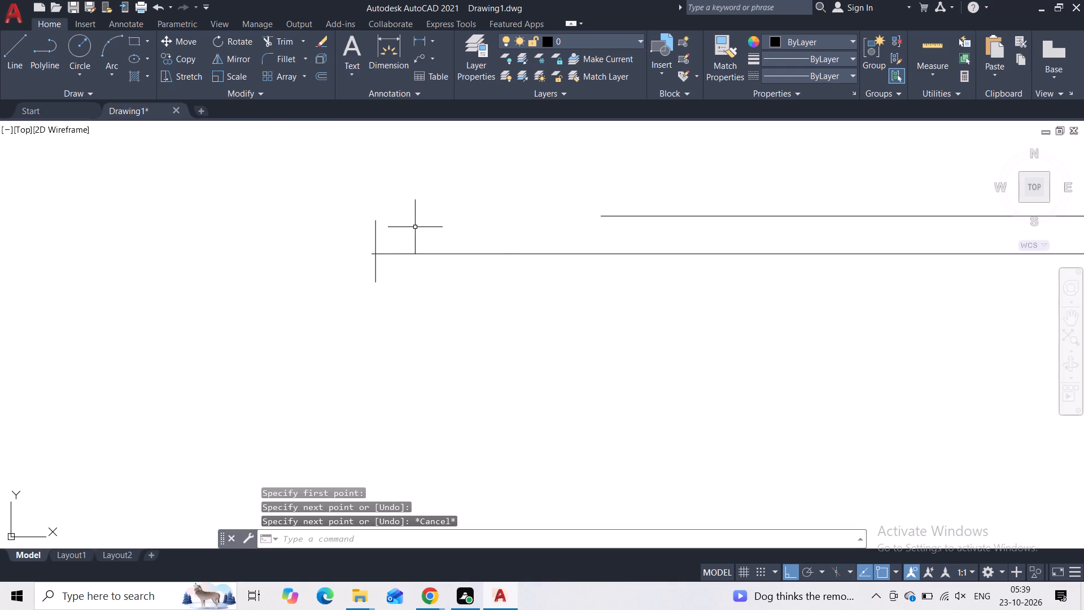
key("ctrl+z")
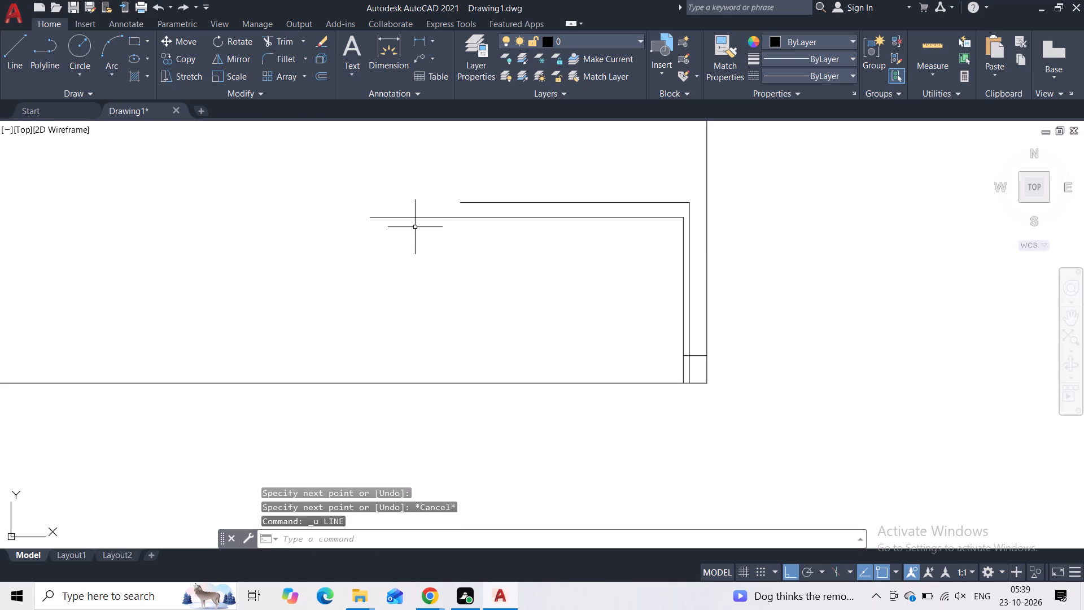
Move the inner horizontal line straight down about 0'-9 7/8" from the top of the inner vertical line.
scroll(415, 227, "up", 1)
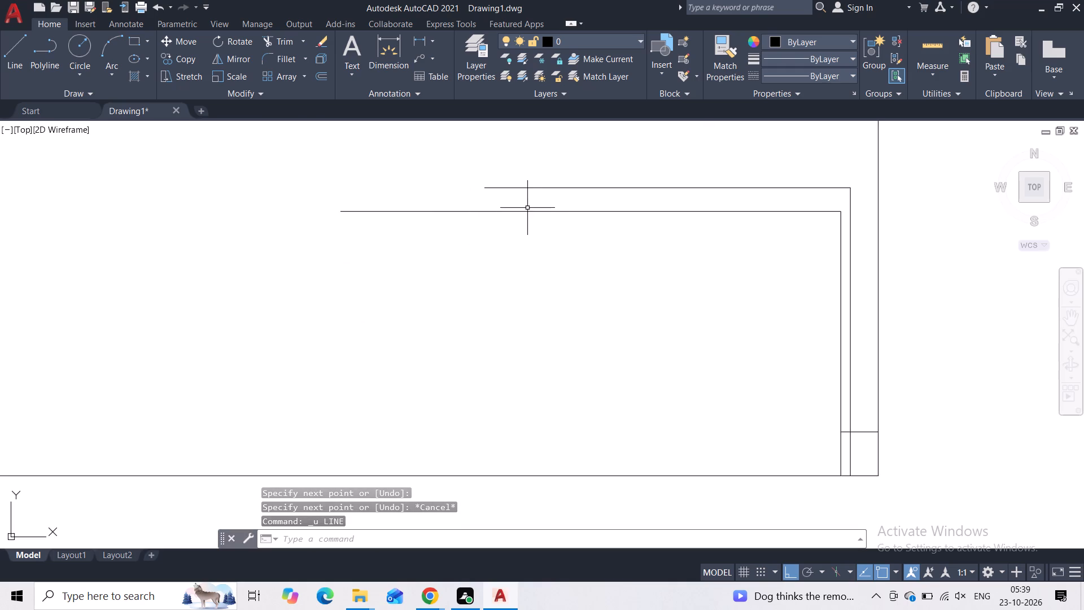
scroll(596, 225, "up", 2)
middle_click_drag(782, 195, 506, 263)
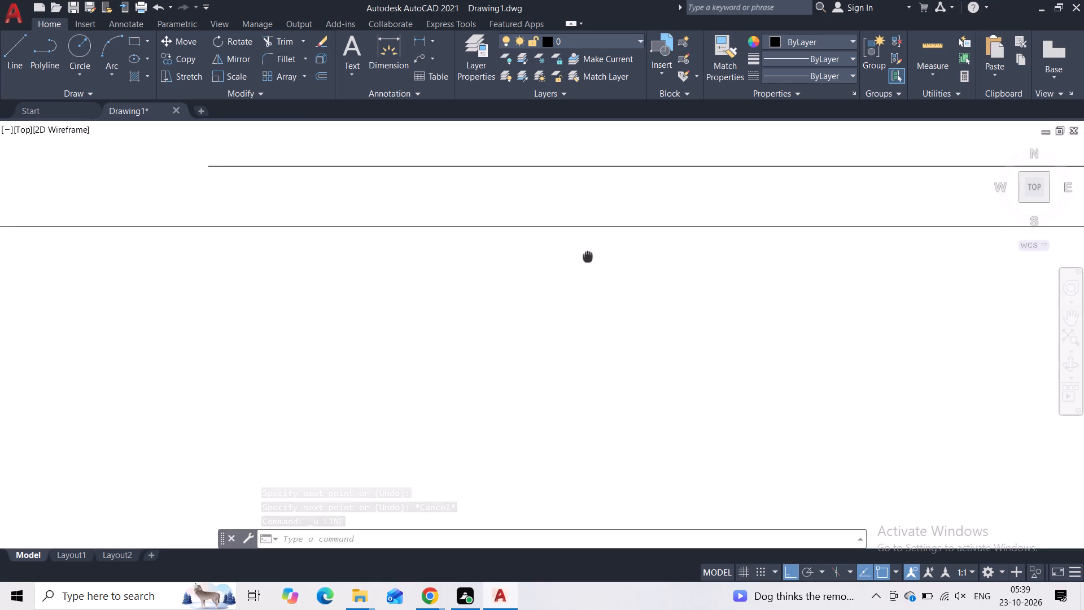
middle_click_drag(506, 263, 341, 254)
left_click(506, 235)
left_click(454, 277)
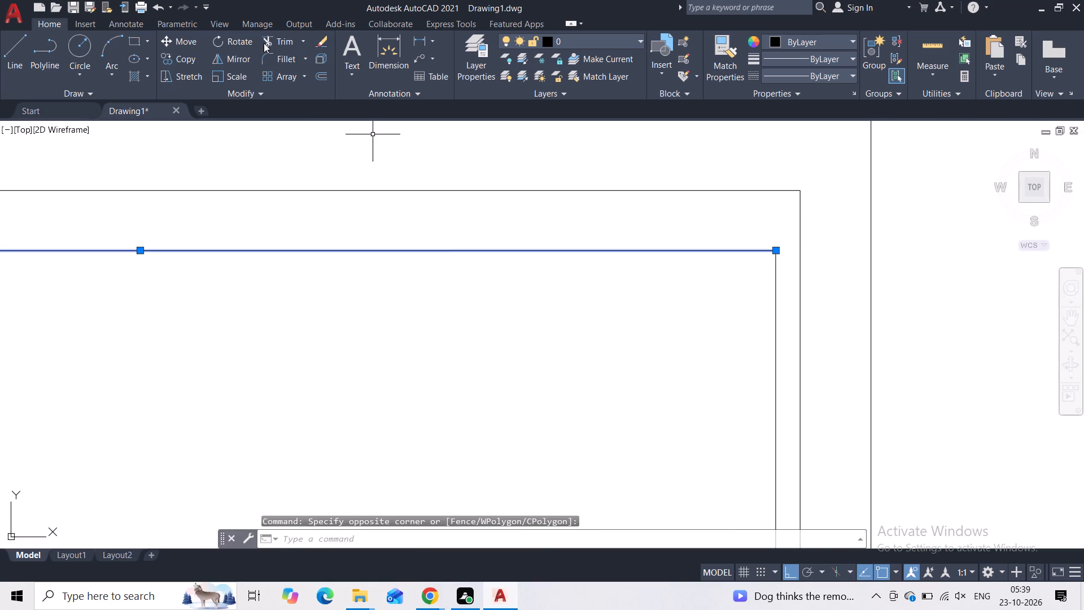
left_click(174, 34)
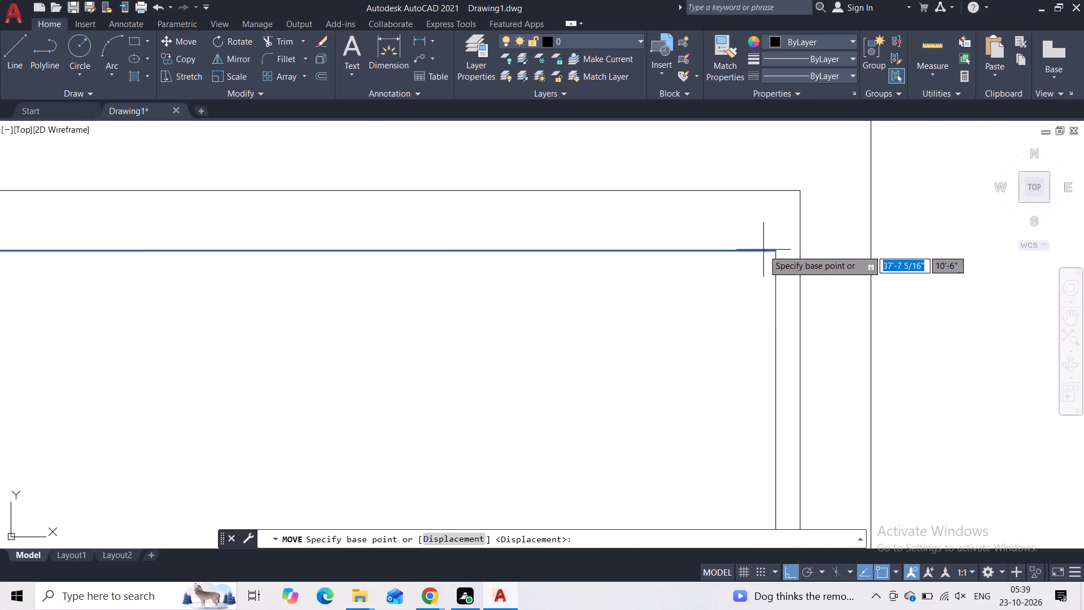
left_click(775, 251)
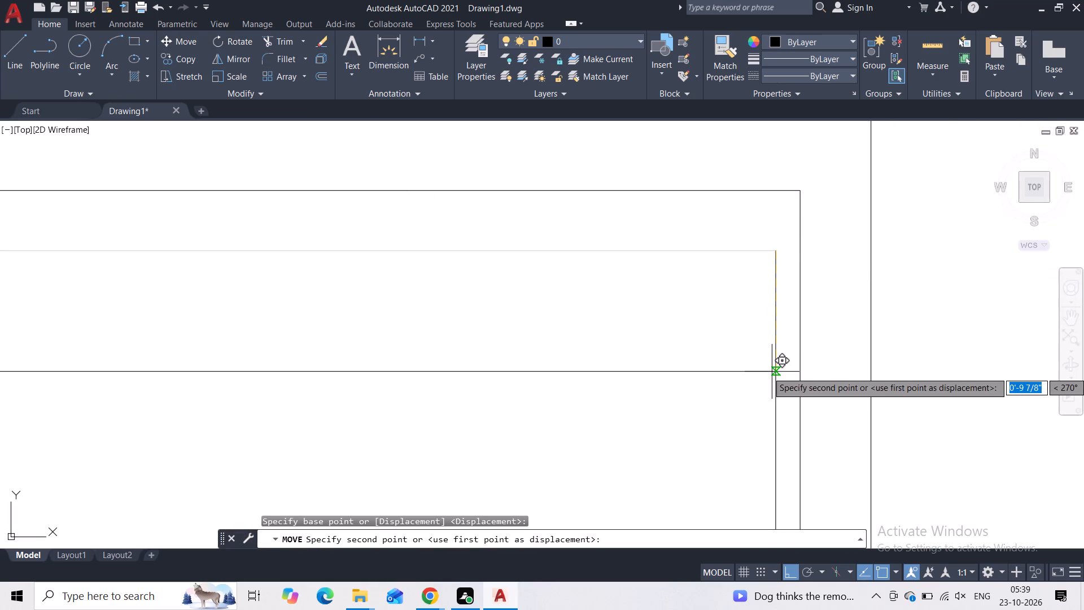
left_click(772, 372)
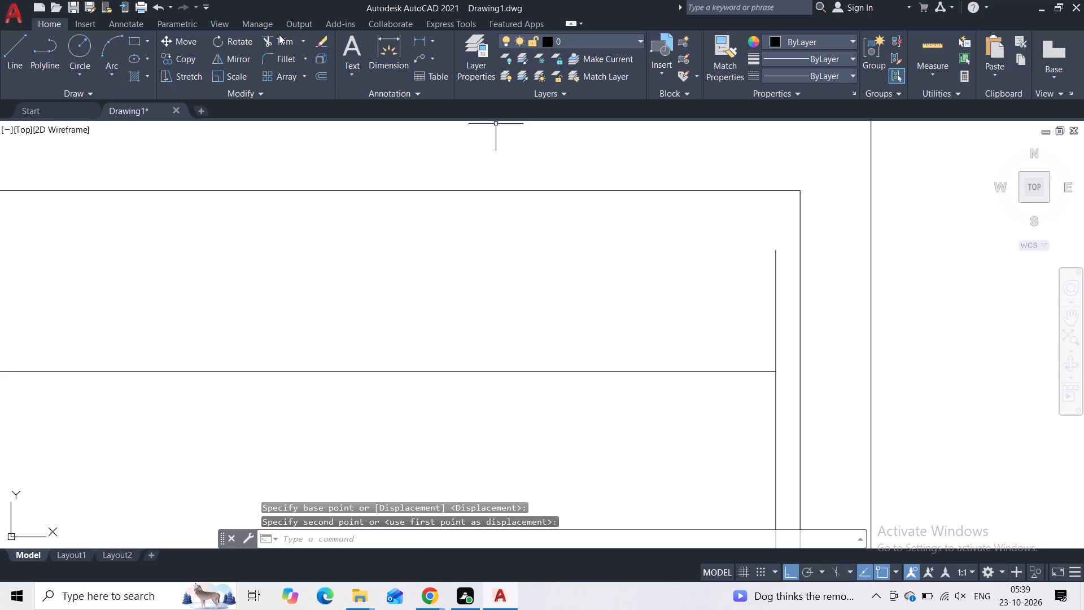
Trim the part of the inner vertical line that projects above the lowered horizontal line.
left_click(279, 36)
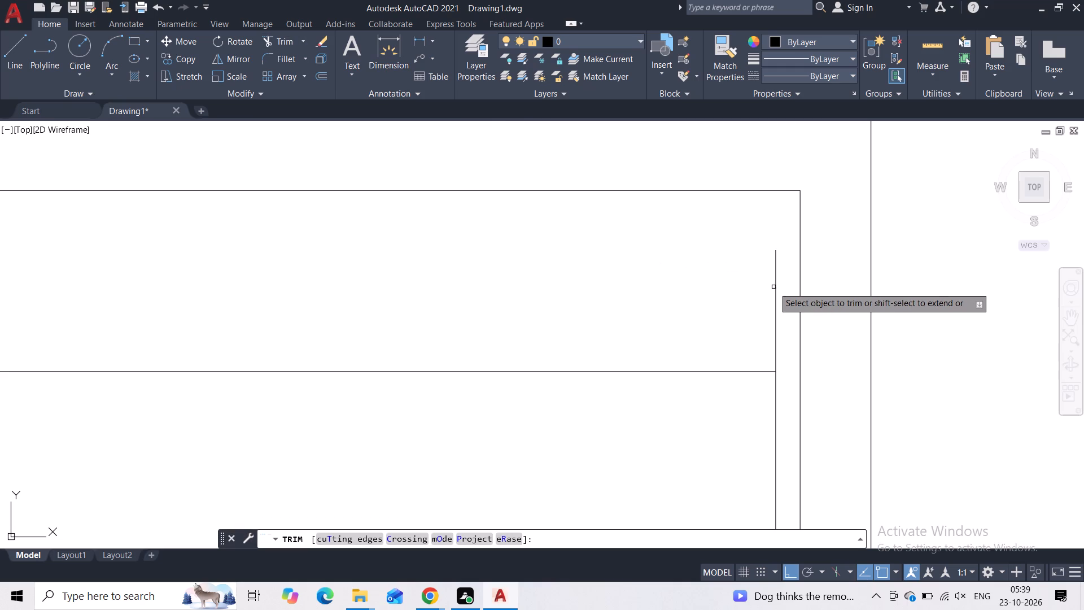
left_click(777, 290)
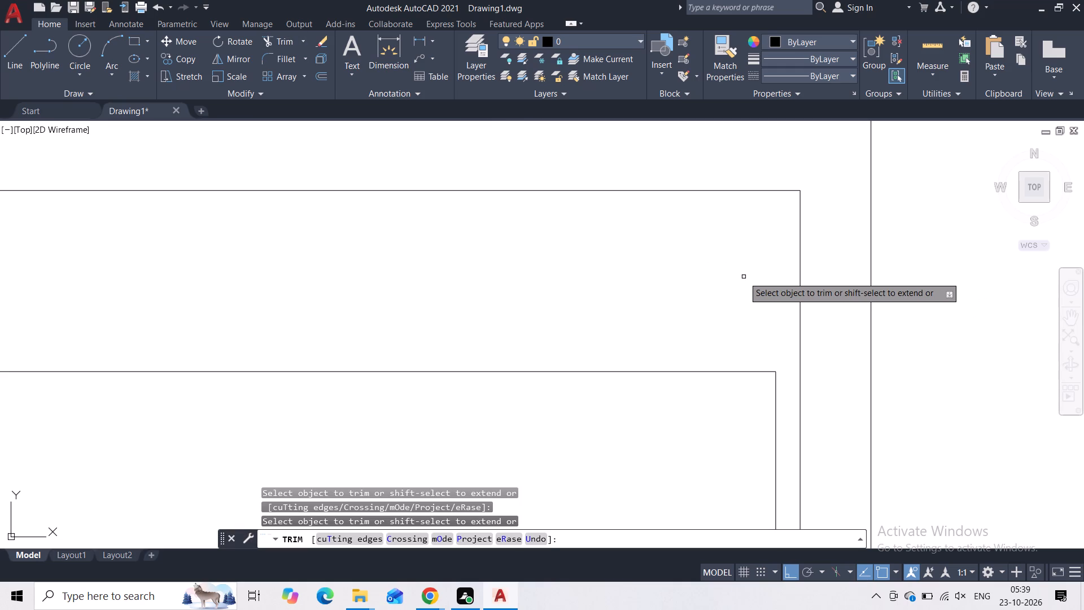
key("Escape")
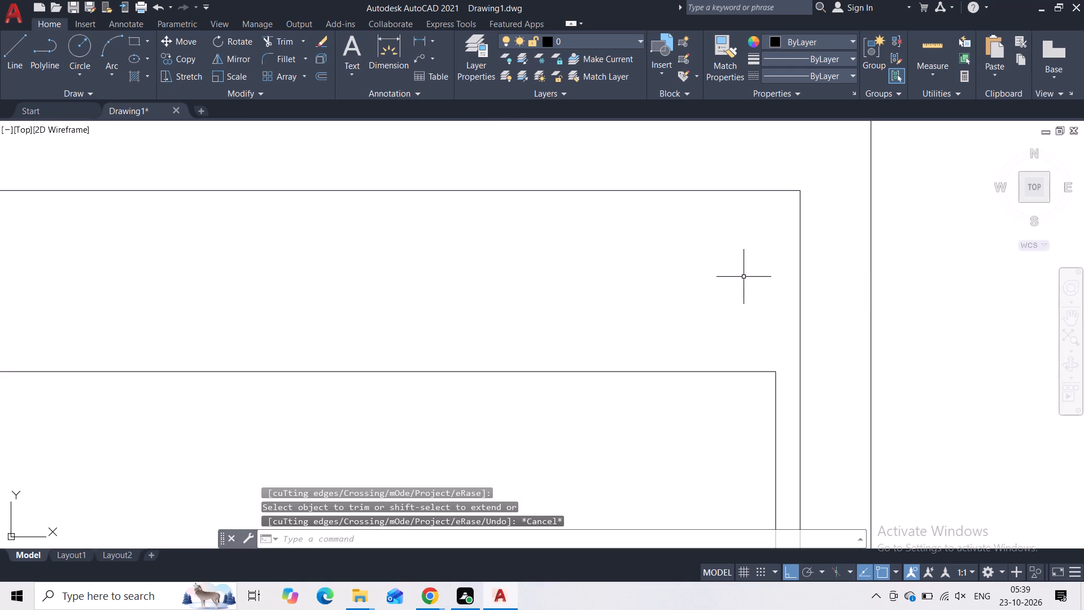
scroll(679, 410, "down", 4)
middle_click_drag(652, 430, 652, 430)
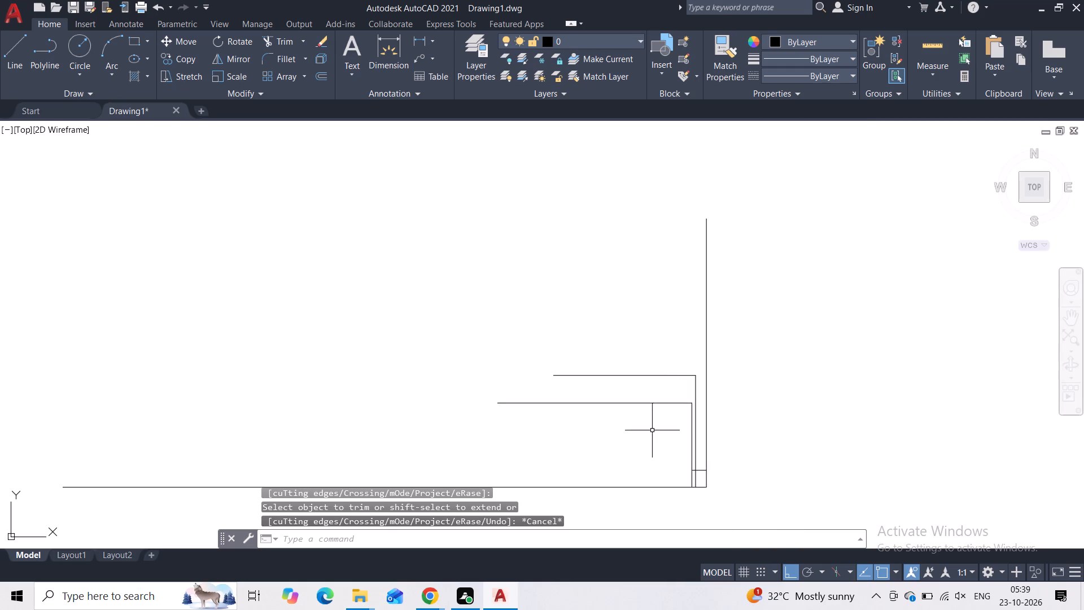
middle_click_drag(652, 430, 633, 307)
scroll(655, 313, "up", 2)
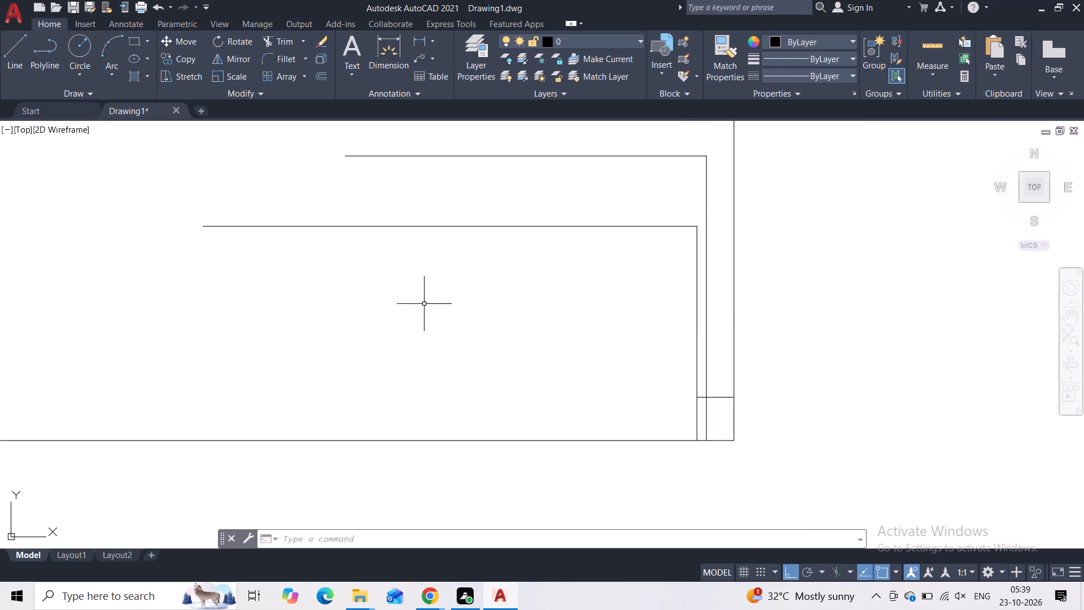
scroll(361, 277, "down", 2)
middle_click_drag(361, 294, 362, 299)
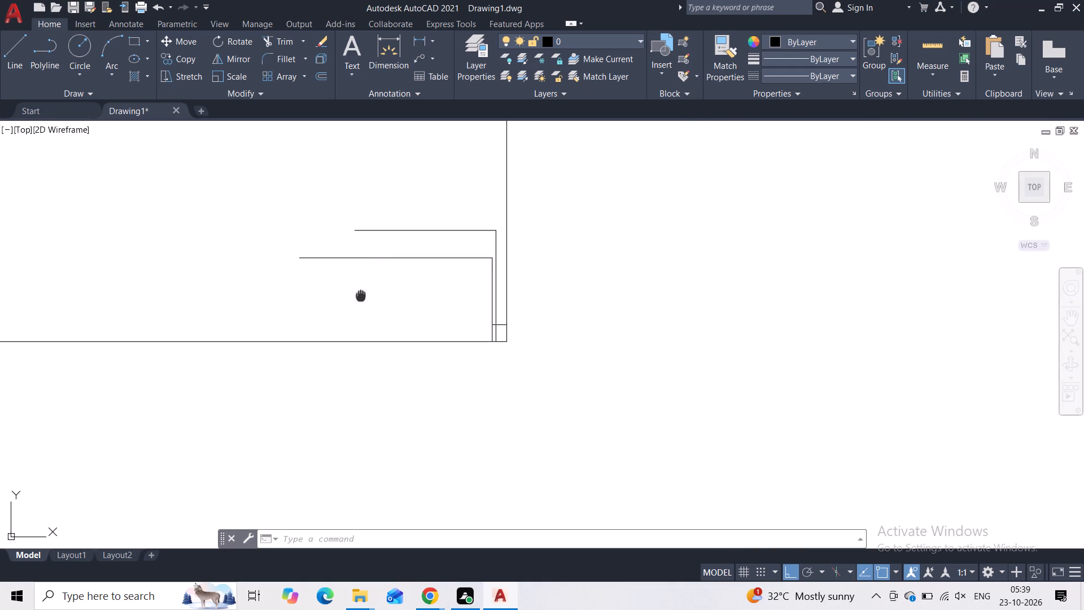
Continue the outer horizontal line about 7'-9 7/8" farther left from its free end and drop a vertical down to the base line.
middle_click_drag(362, 299, 564, 331)
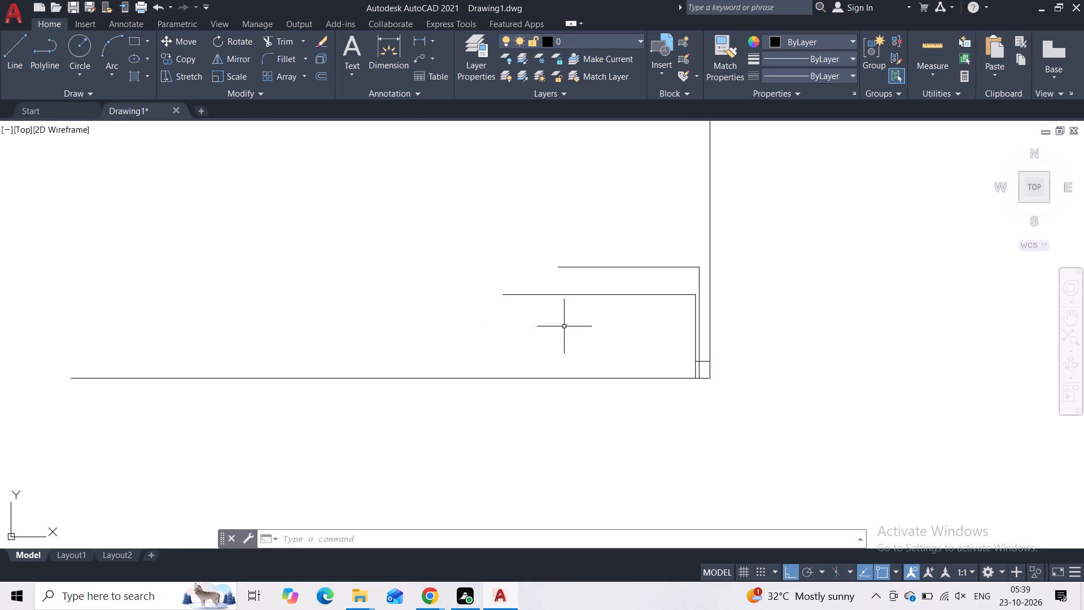
middle_click_drag(564, 326, 494, 314)
left_click(24, 63)
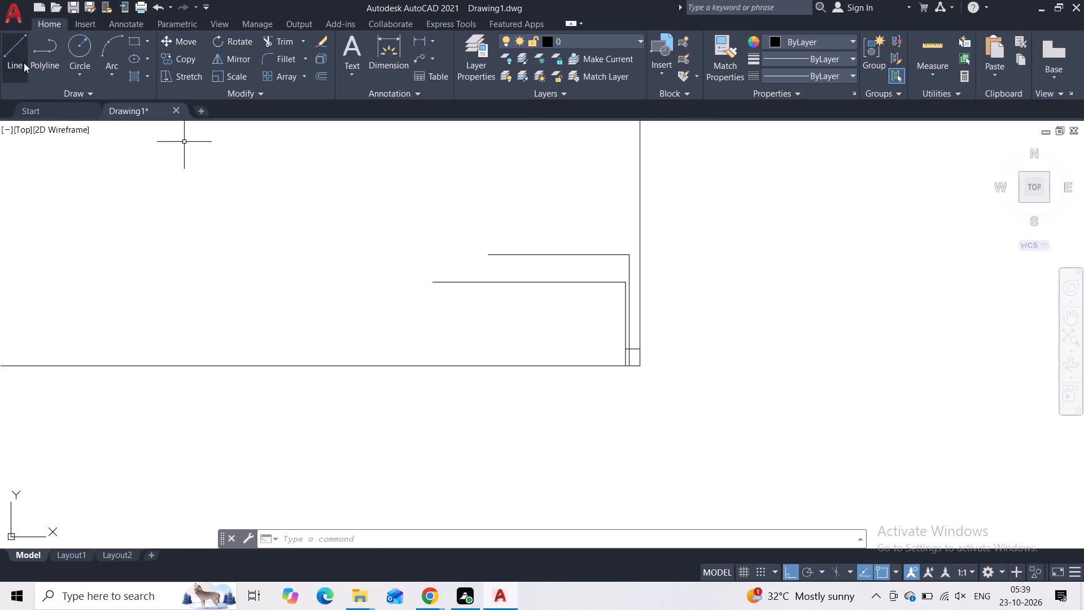
left_click(486, 259)
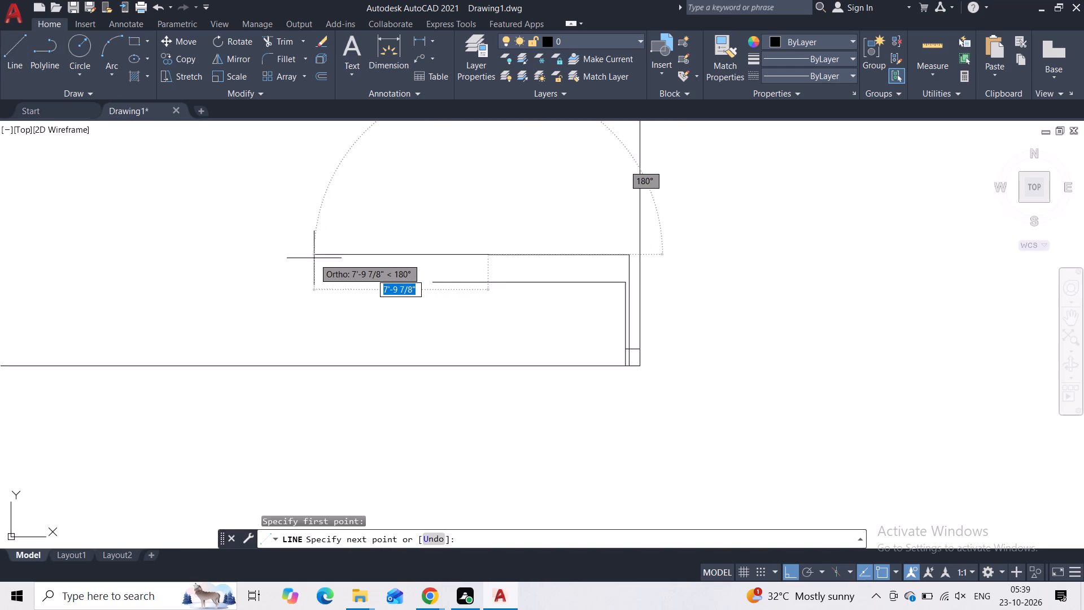
left_click(314, 258)
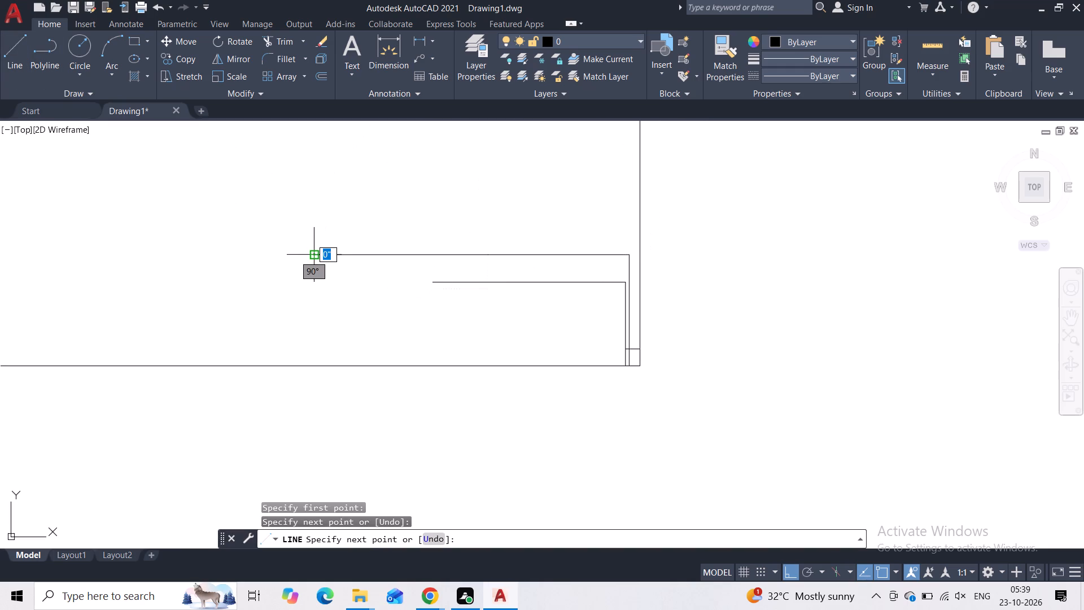
left_click(311, 364)
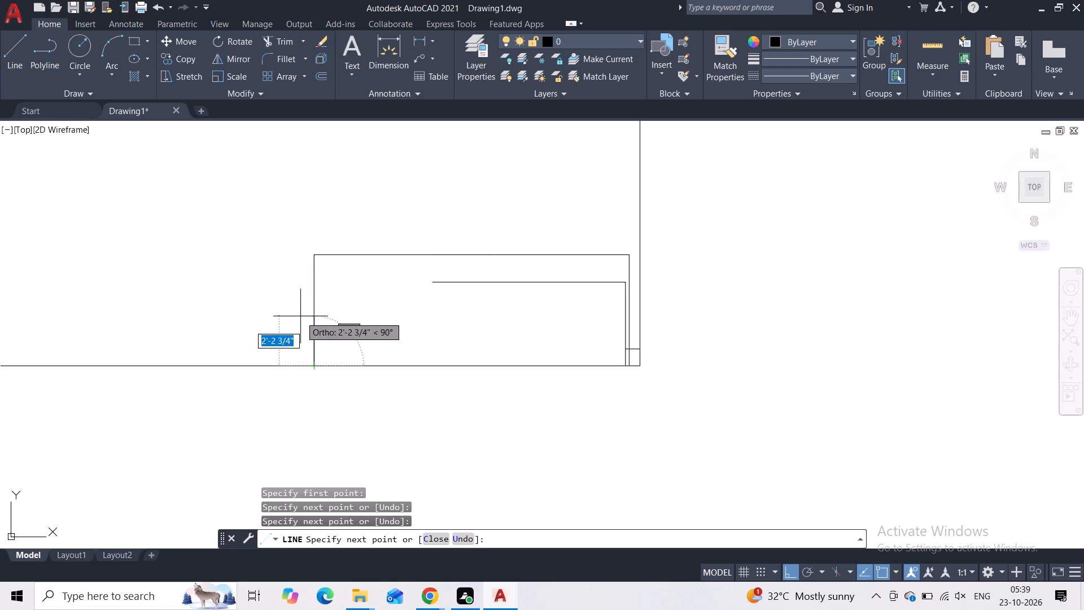
key("space")
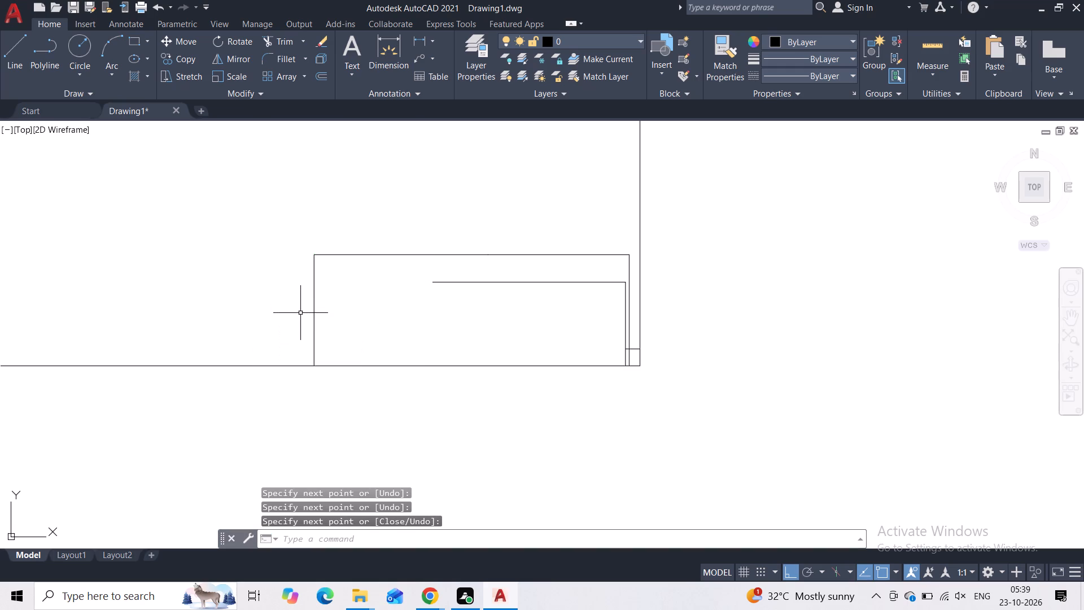
Continue the inner horizontal line about 4'-0" farther left from its free end and drop a vertical down to the base line.
key("space")
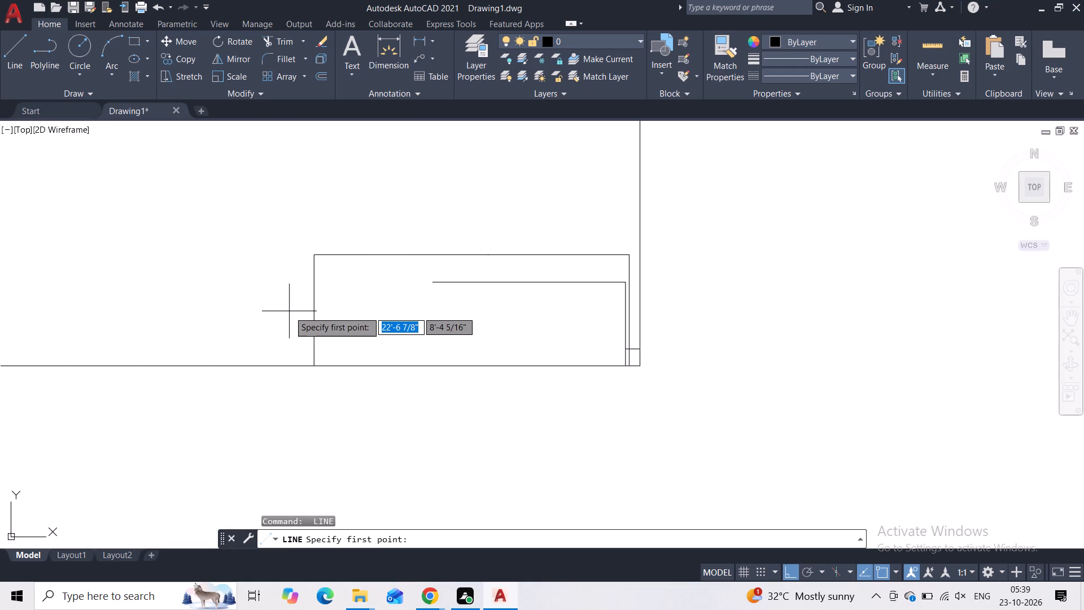
scroll(432, 287, "up", 1)
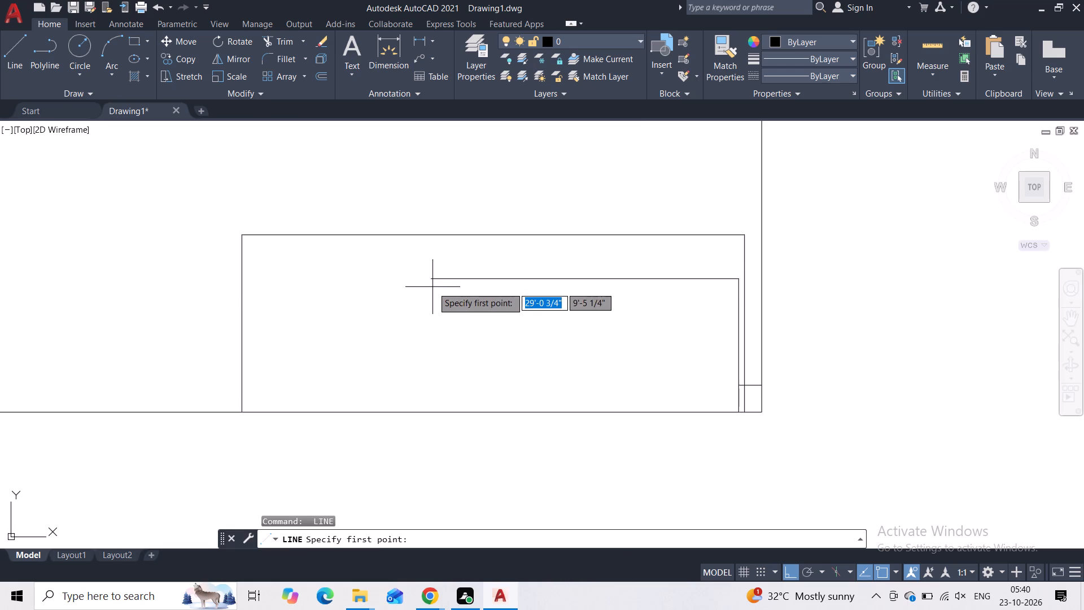
left_click(432, 279)
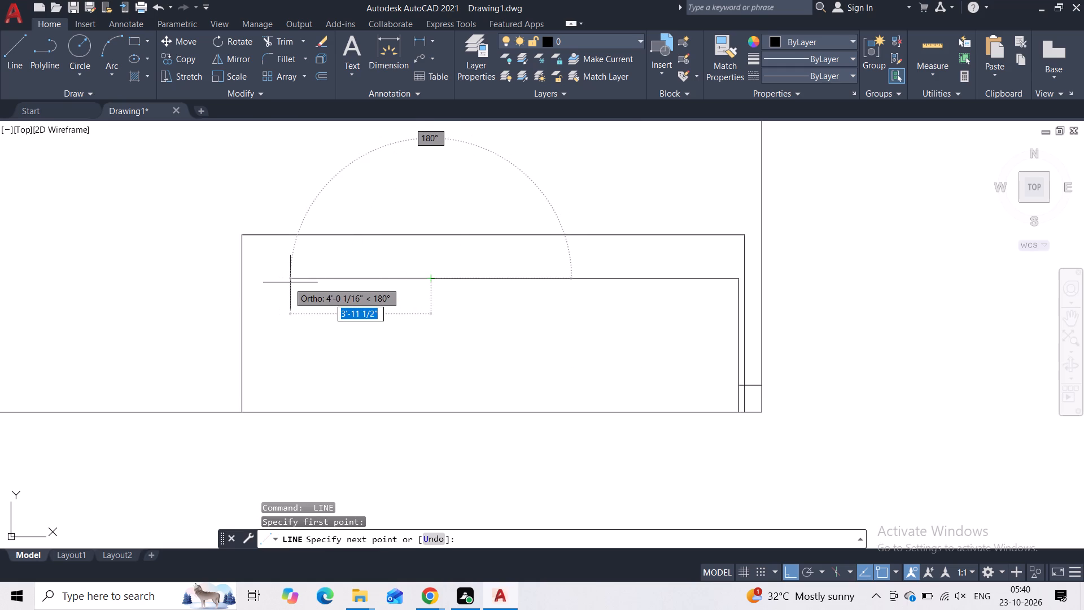
left_click(291, 281)
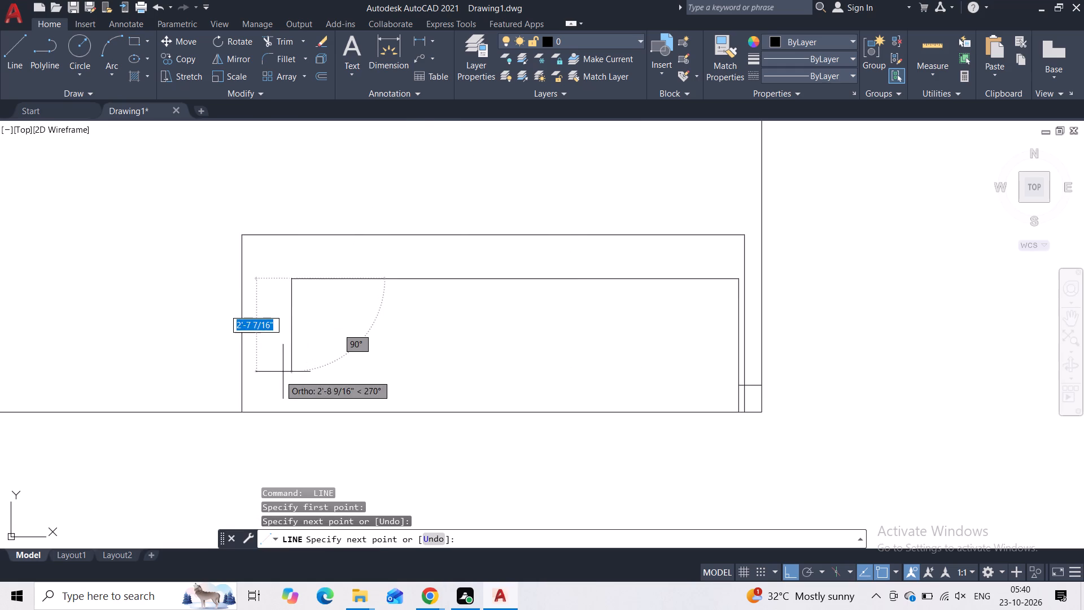
left_click(285, 409)
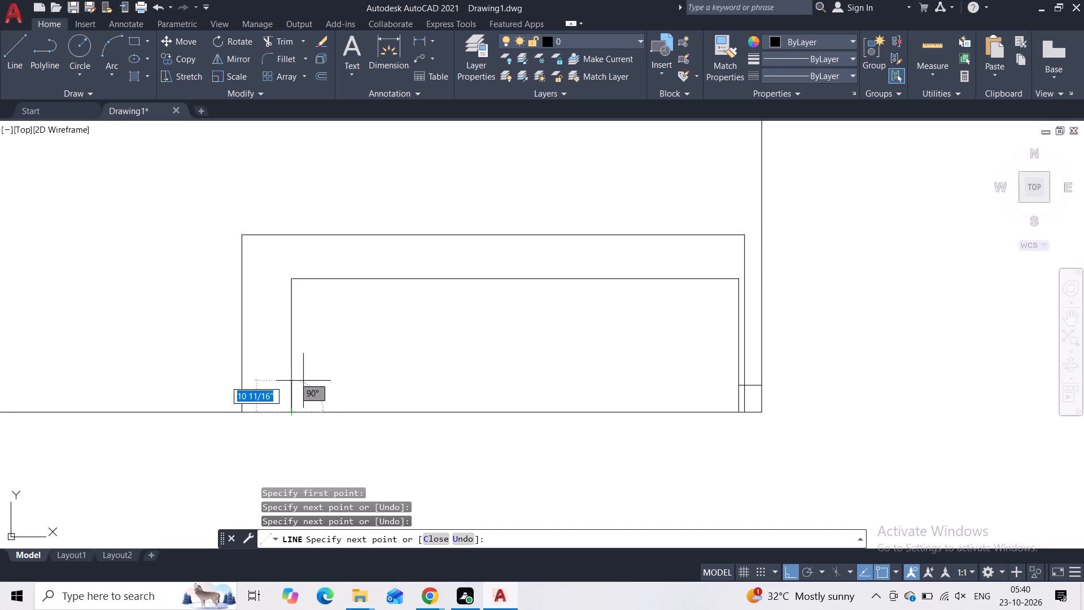
key("space")
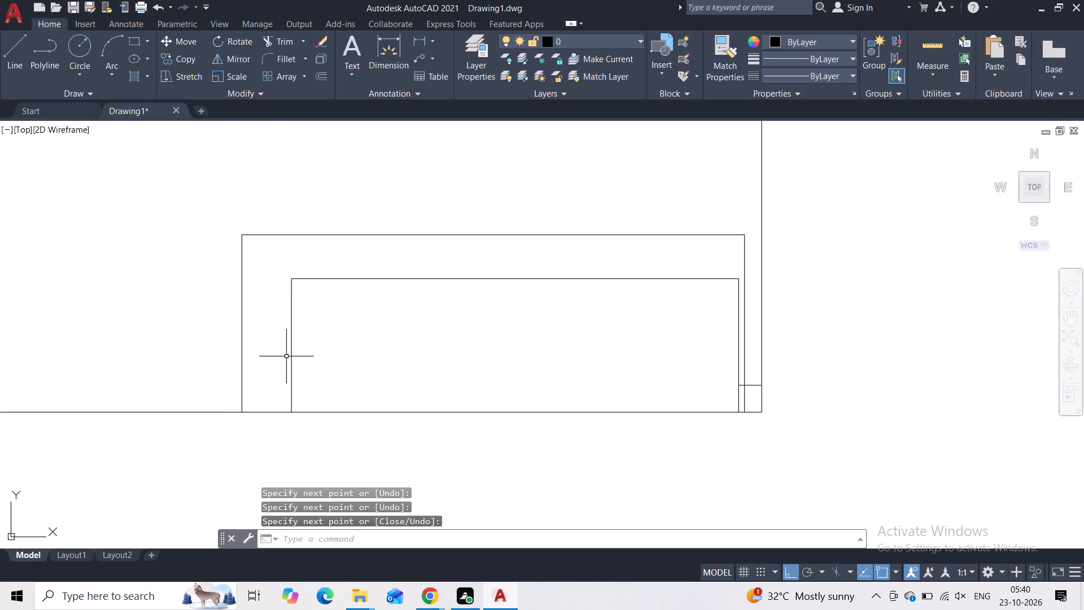
Draw a horizontal line across the inner rectangle, from its left side to its right side, a little below its top edge.
middle_click_drag(315, 344, 72, 273)
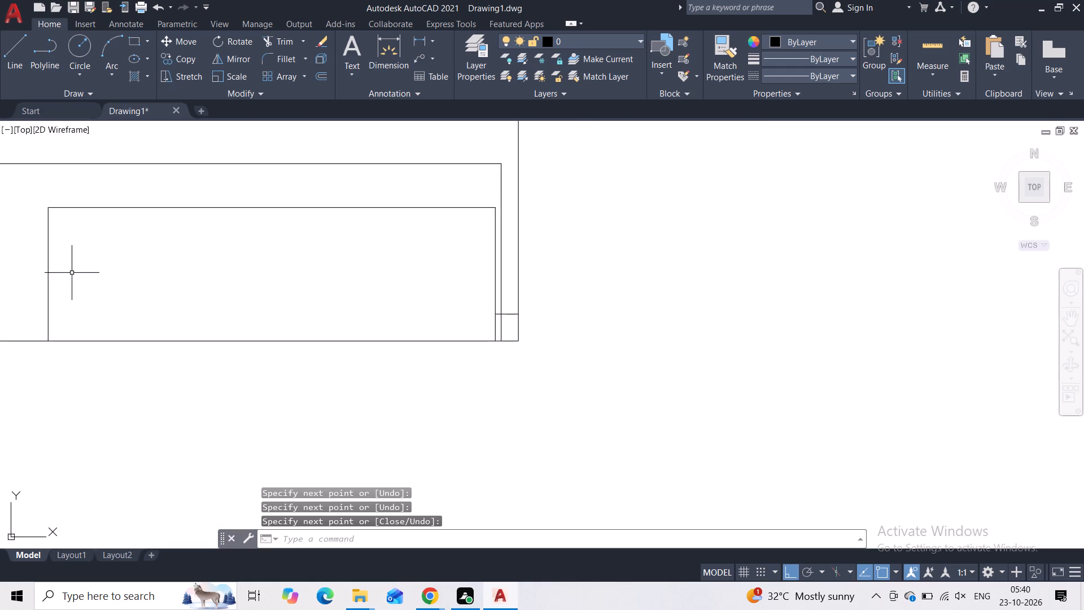
scroll(72, 273, "down", 1)
key("1")
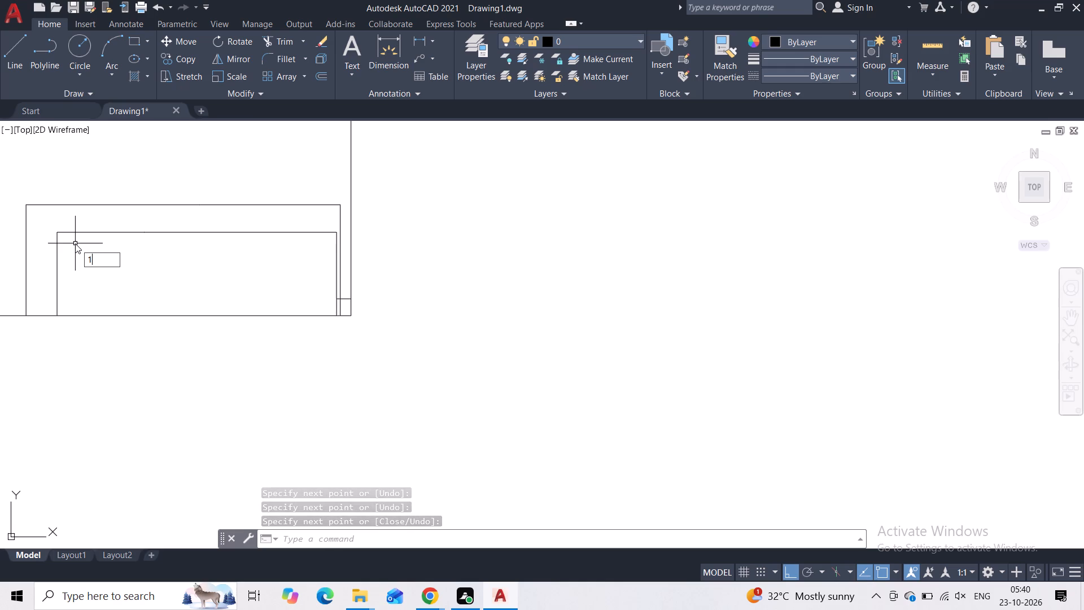
key("space")
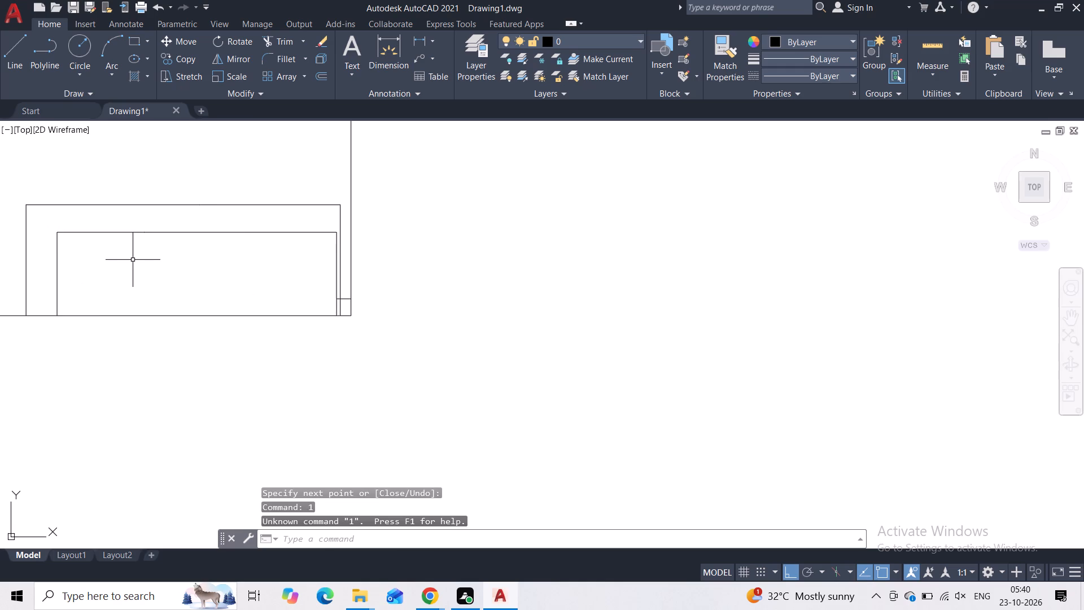
middle_click_drag(131, 262, 234, 304)
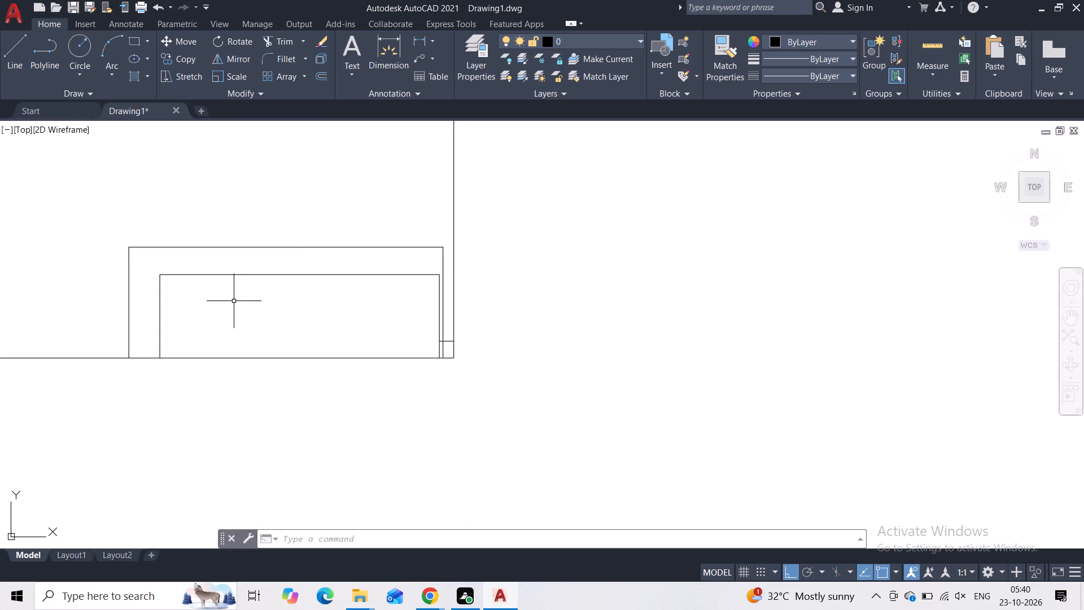
left_click(2, 58)
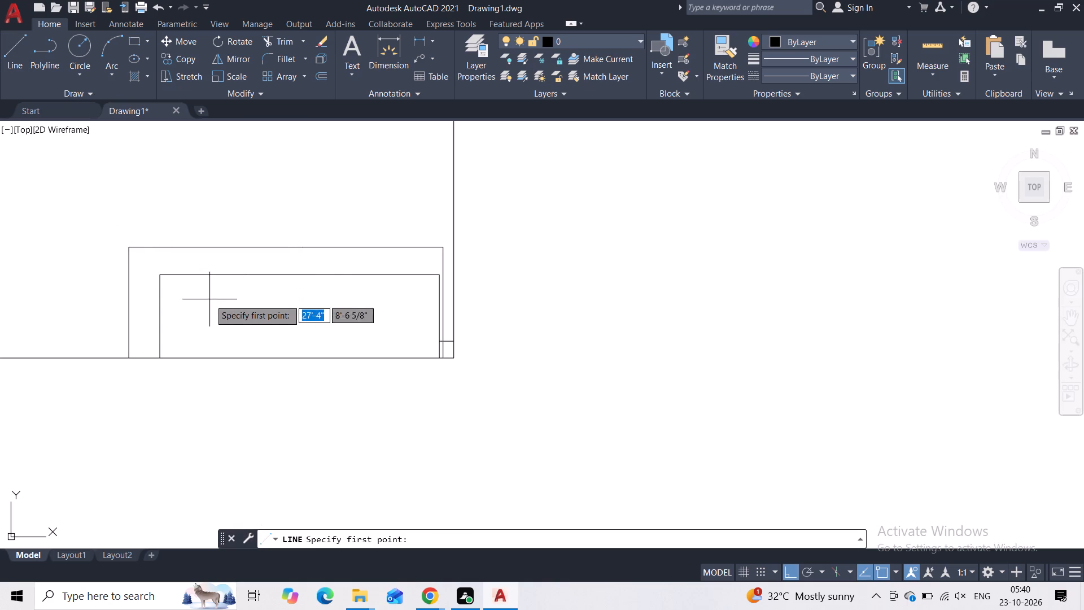
scroll(215, 292, "up", 2)
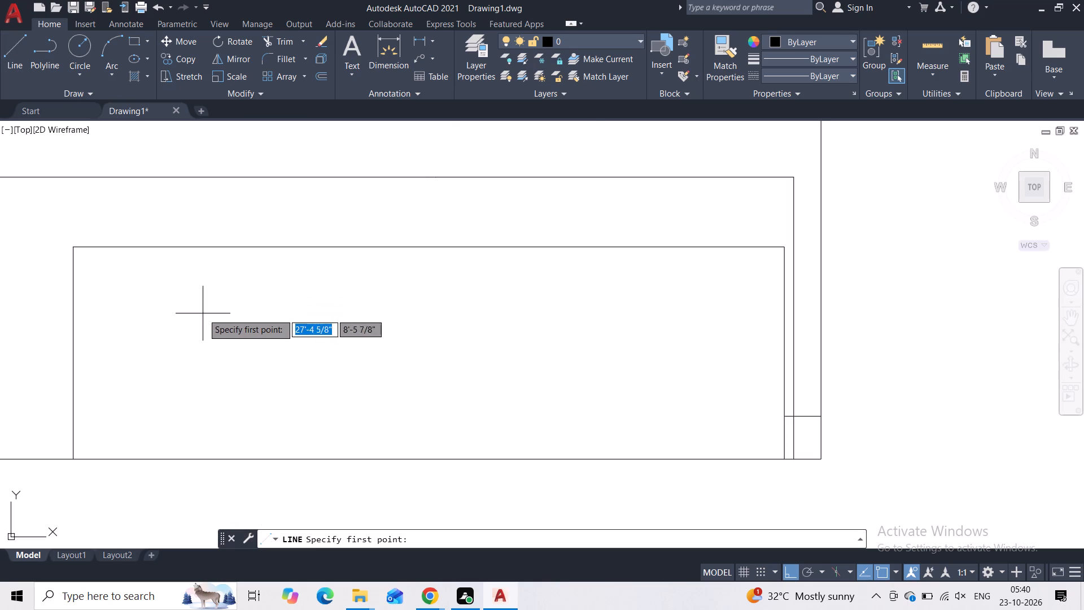
left_click(73, 306)
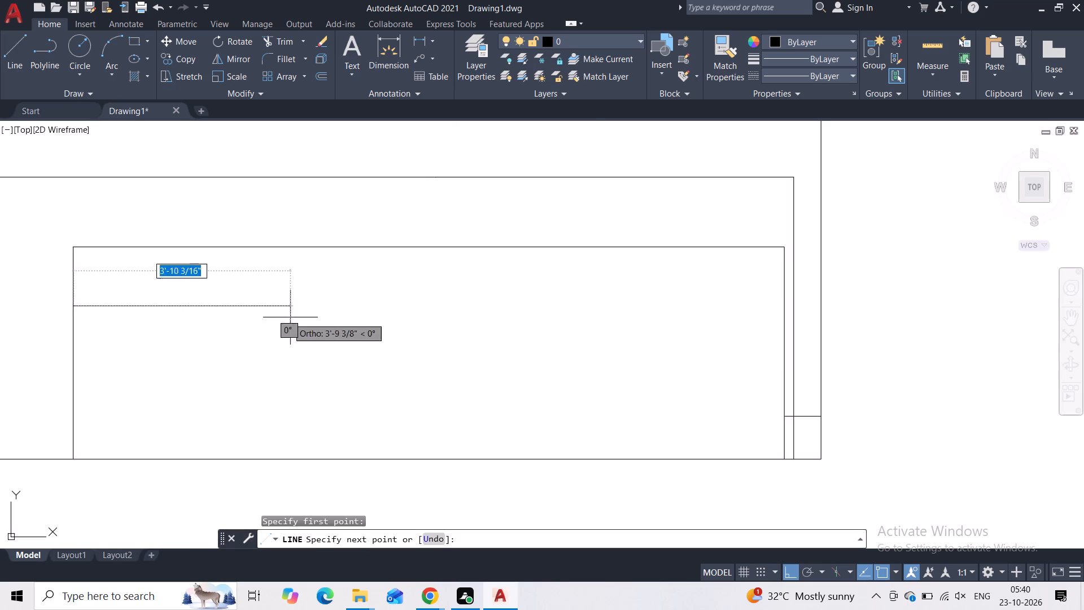
left_click(780, 310)
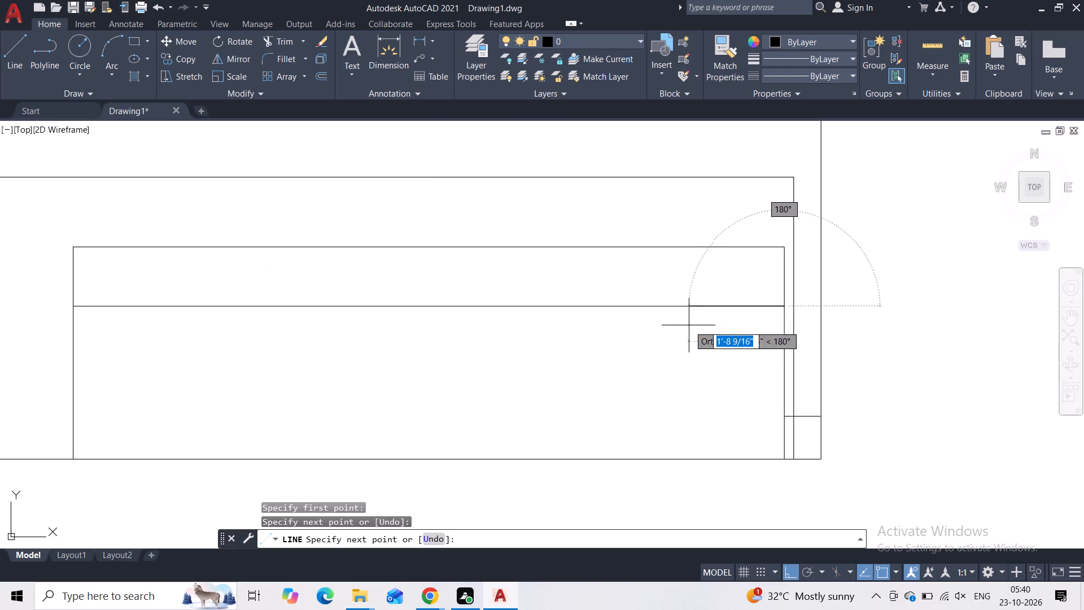
key("space")
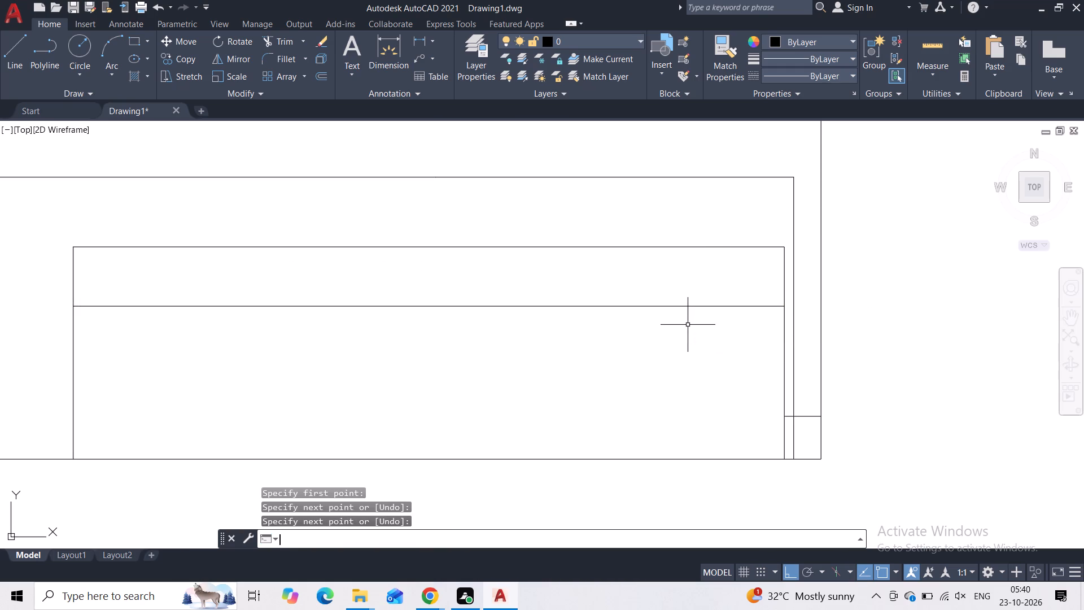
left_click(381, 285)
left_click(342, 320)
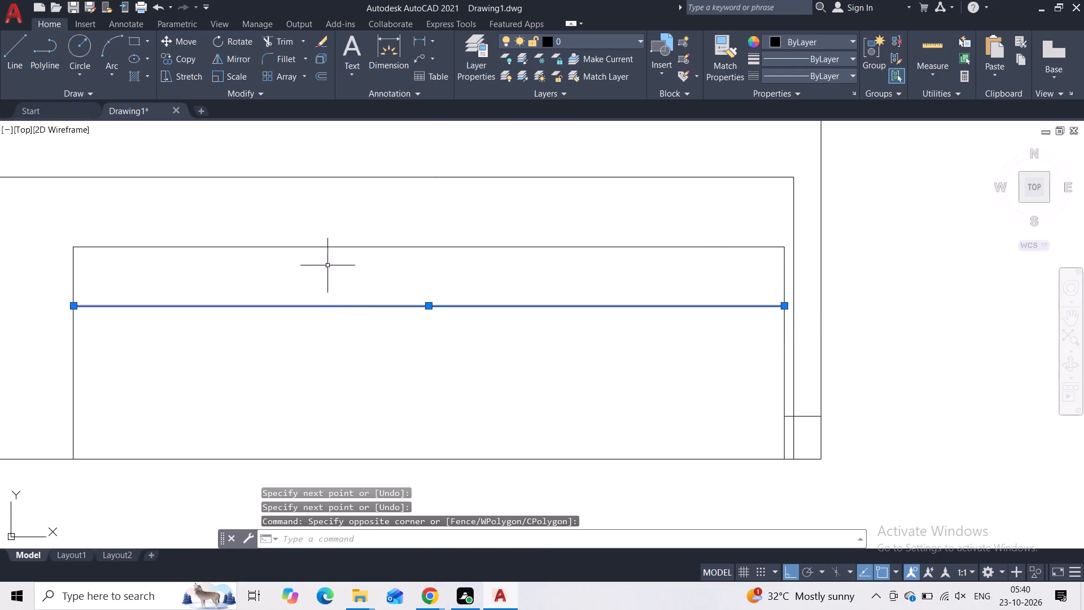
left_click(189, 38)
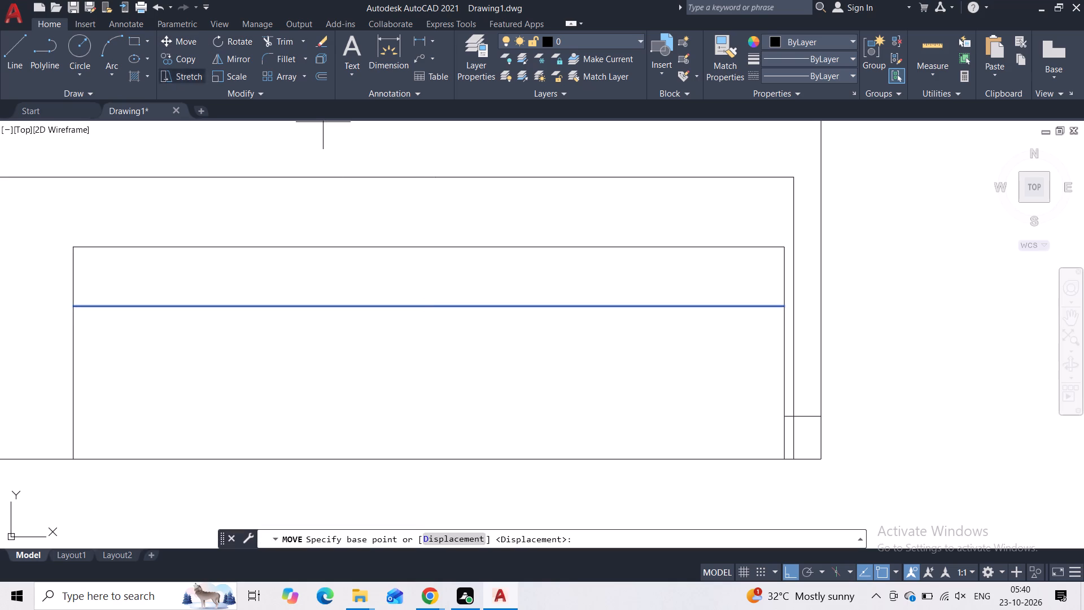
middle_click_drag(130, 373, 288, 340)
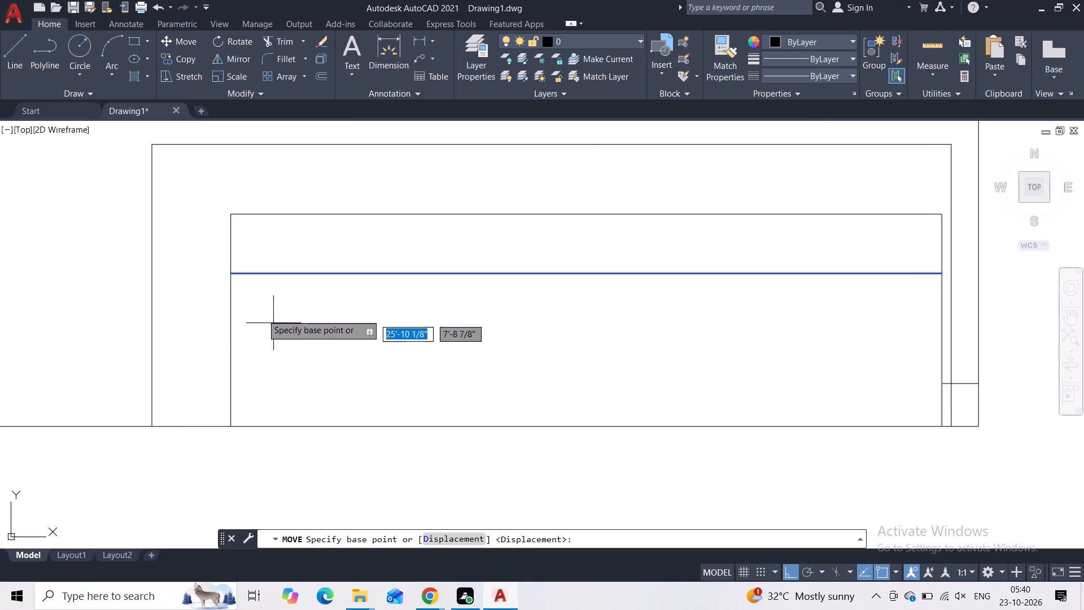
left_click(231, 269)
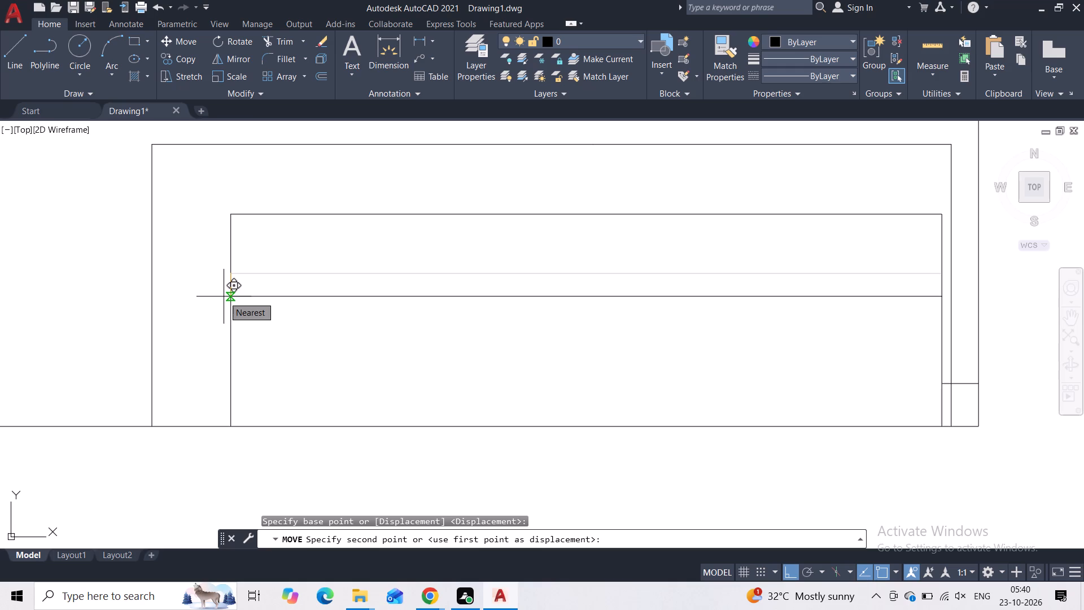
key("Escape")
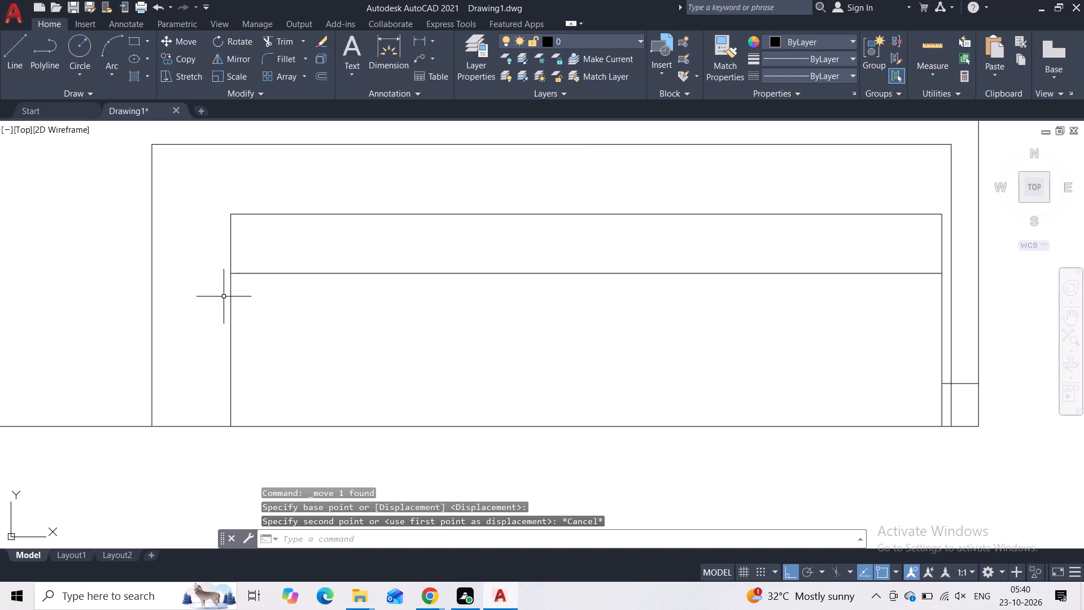
Copy the horizontal line inside the inner rectangle straight down twice, about 1'-0 3/8" and 1'-11 7/8" below the original.
left_click(276, 246)
left_click(267, 316)
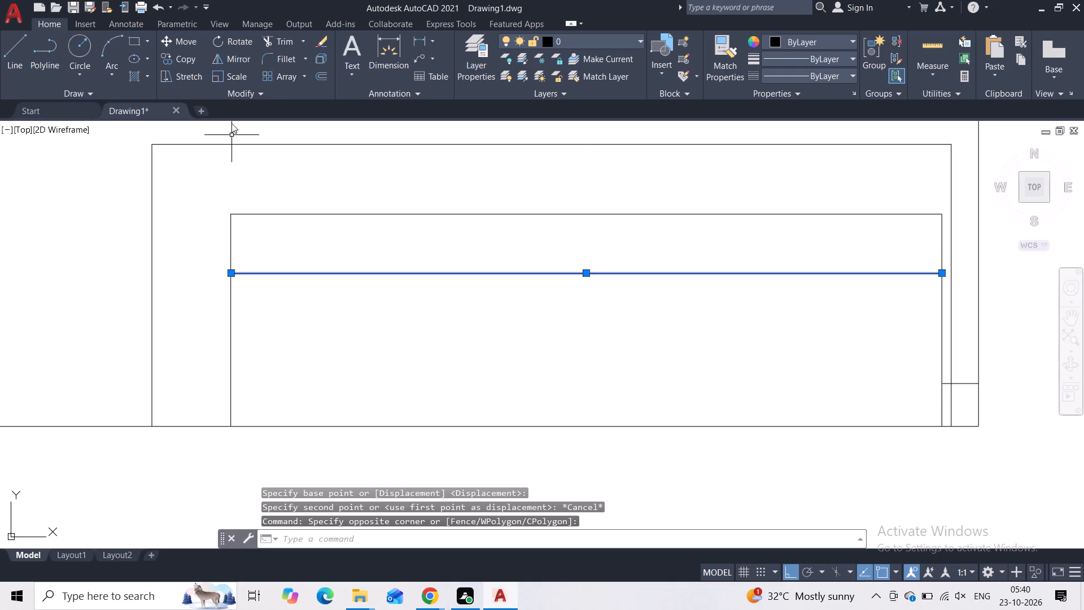
left_click(185, 62)
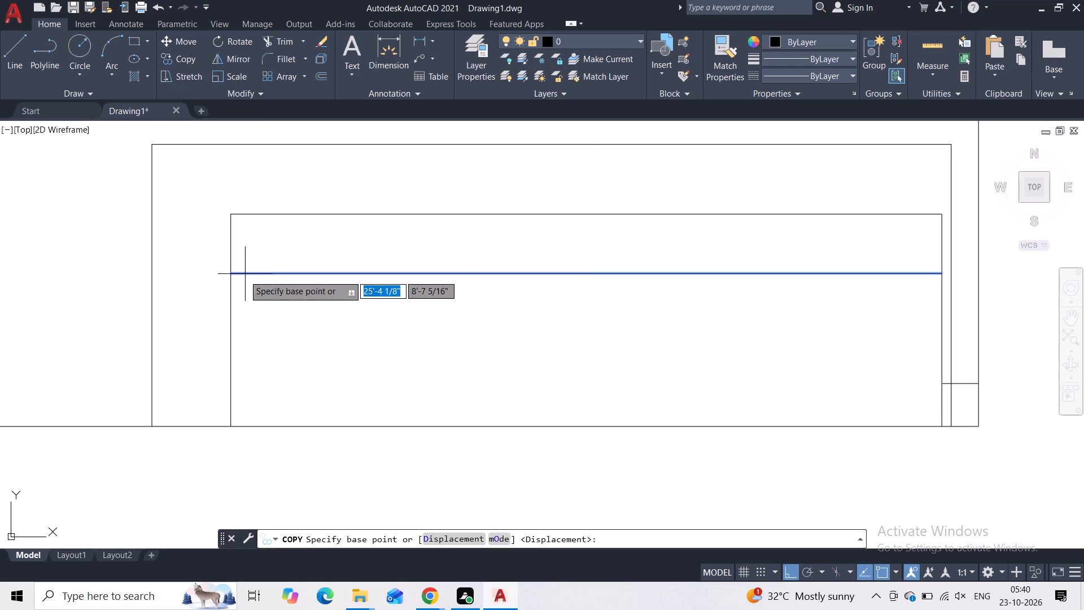
left_click(231, 277)
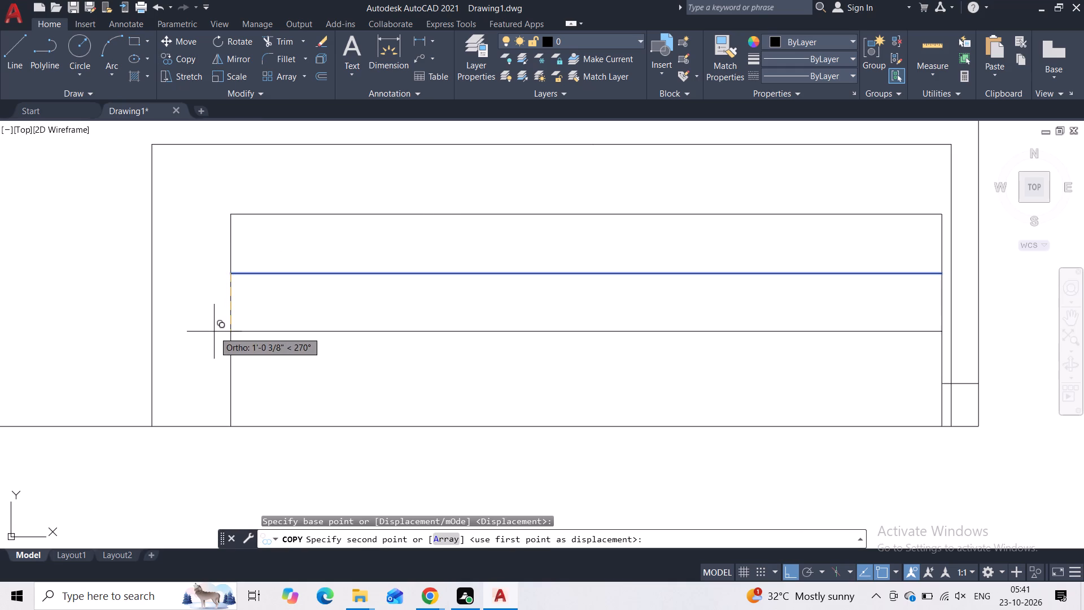
left_click(214, 330)
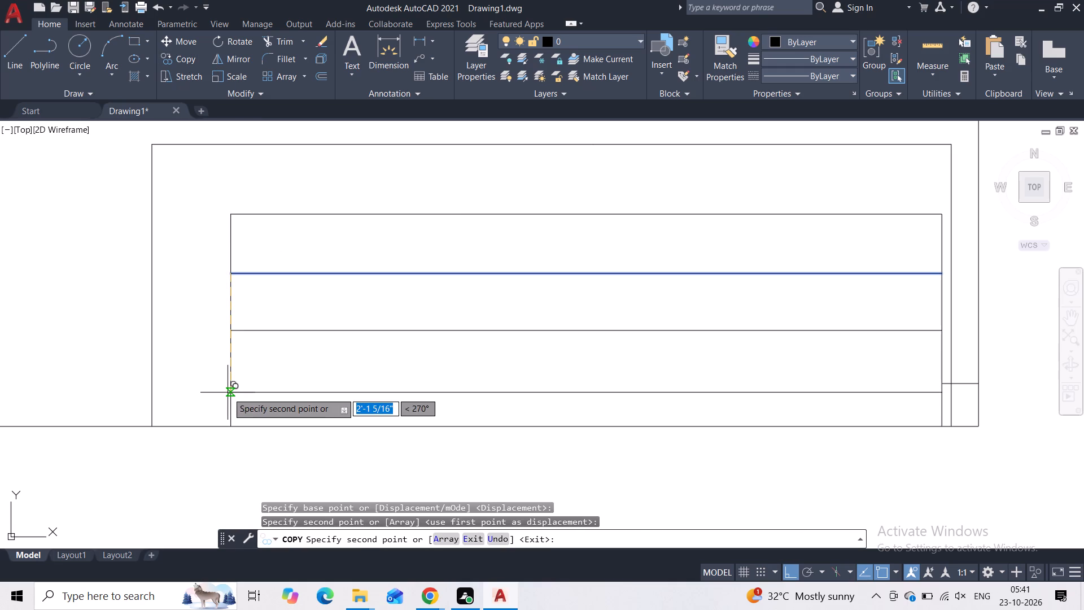
left_click(229, 386)
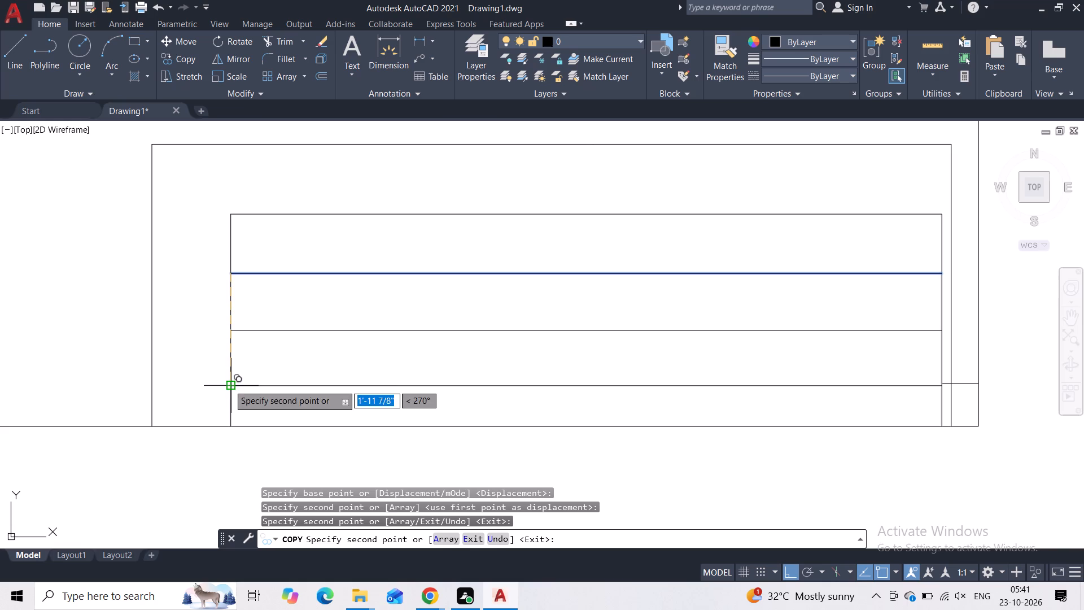
key("space")
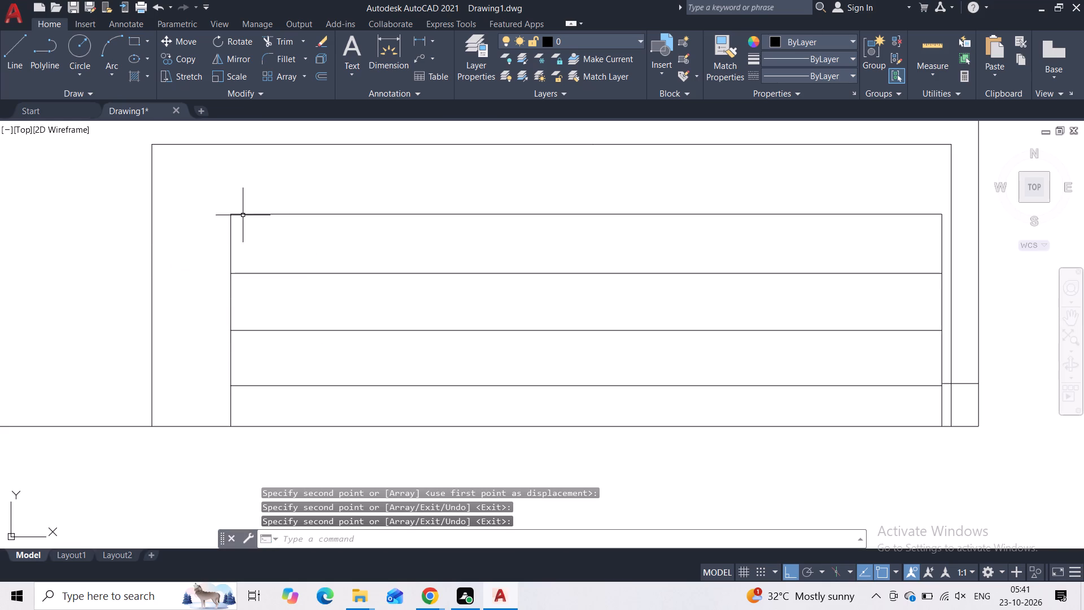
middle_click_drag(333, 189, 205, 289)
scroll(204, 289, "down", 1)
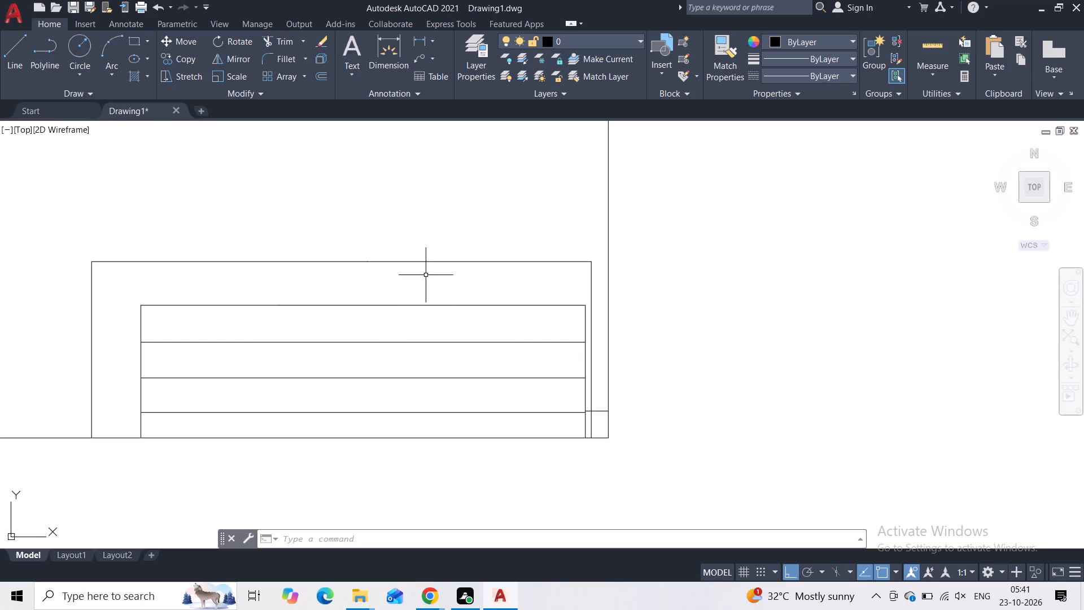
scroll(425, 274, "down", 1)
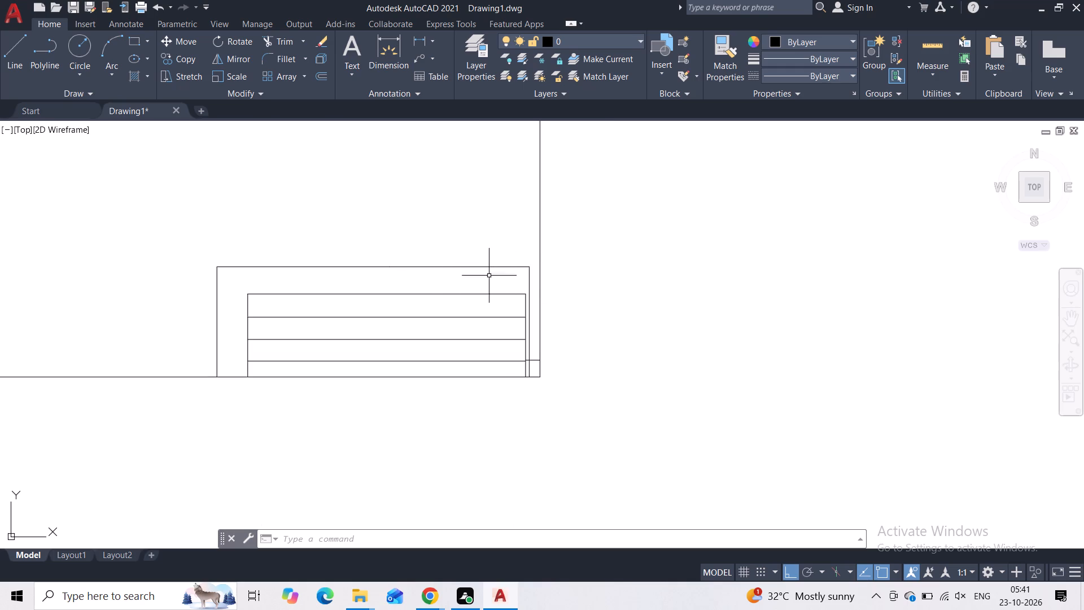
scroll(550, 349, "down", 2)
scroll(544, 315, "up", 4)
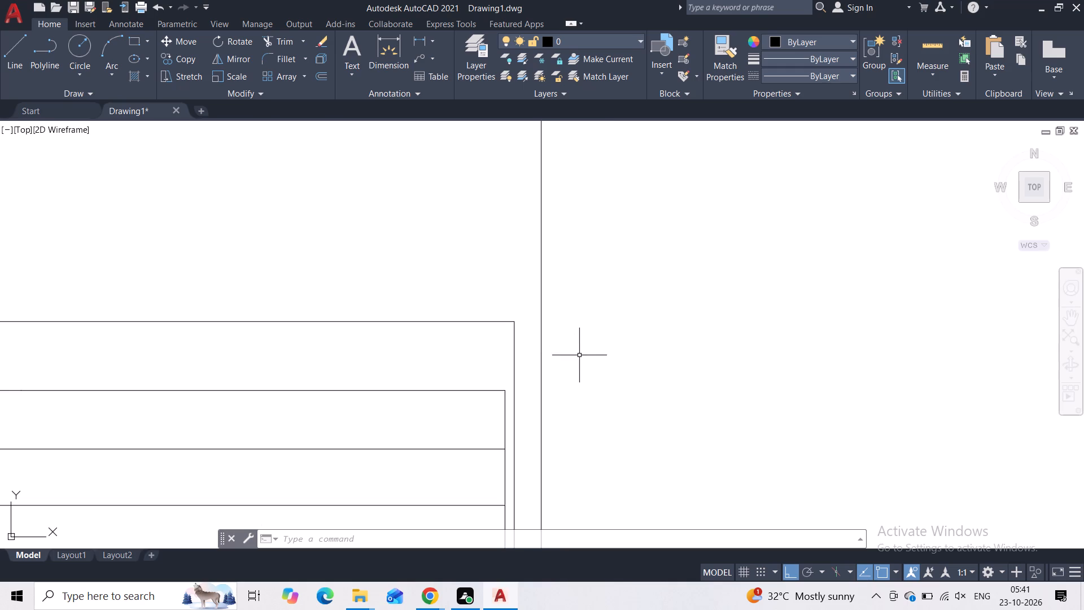
Draw a short horizontal line continuing the base line to the right from the foot of the 12' vertical.
middle_click_drag(563, 365, 414, 166)
left_click(424, 288)
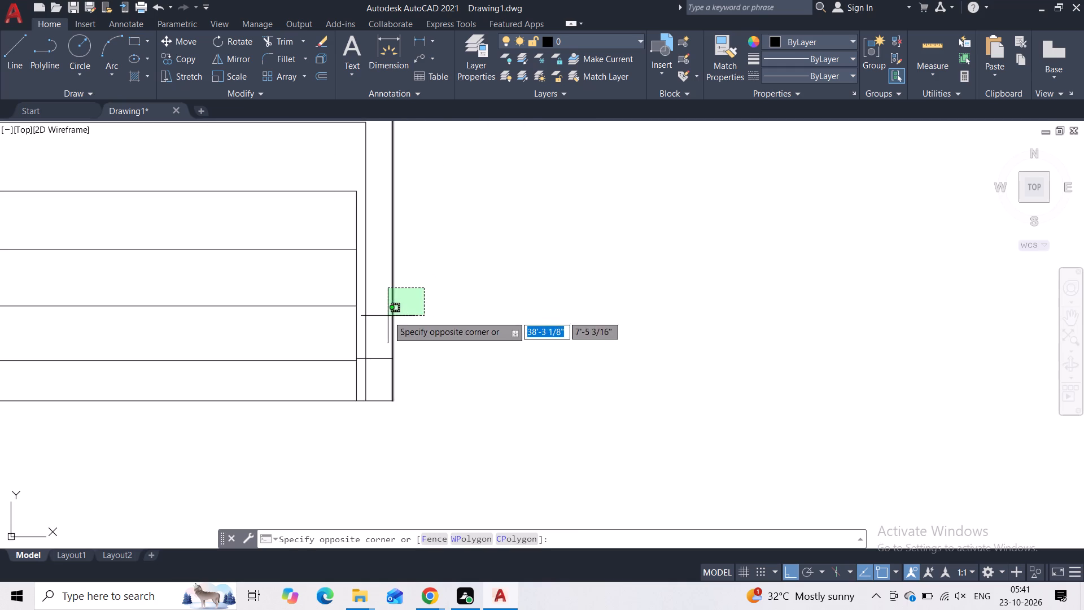
left_click(387, 316)
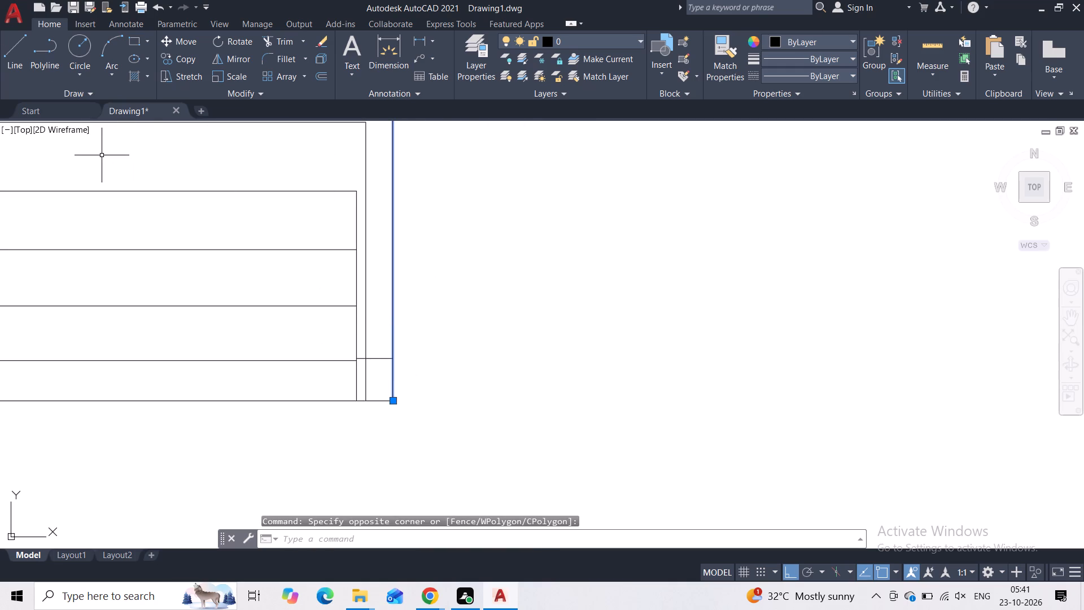
left_click(14, 60)
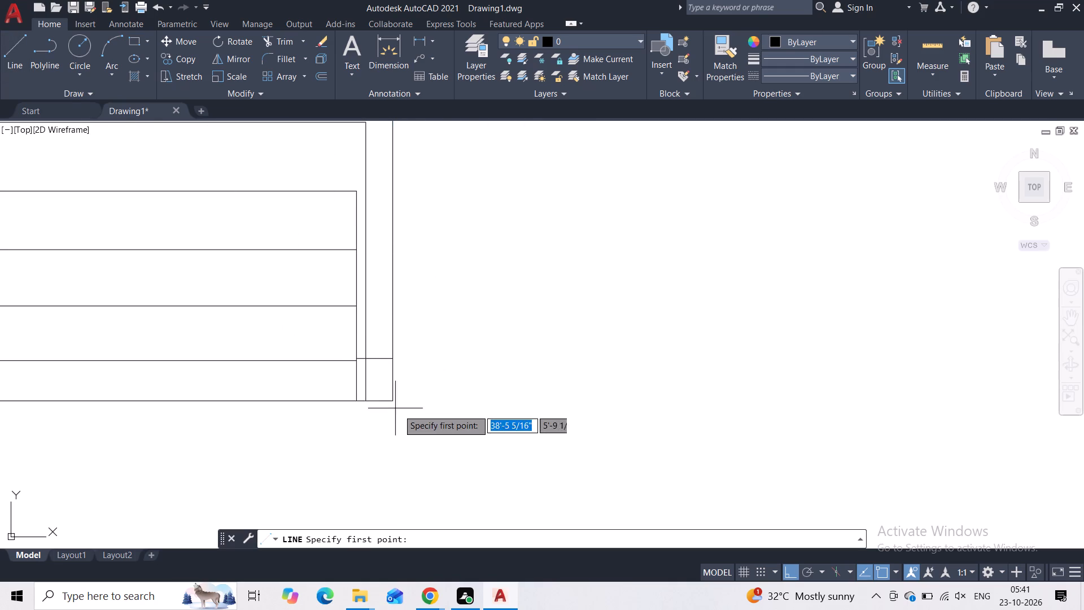
left_click(388, 400)
left_click(468, 408)
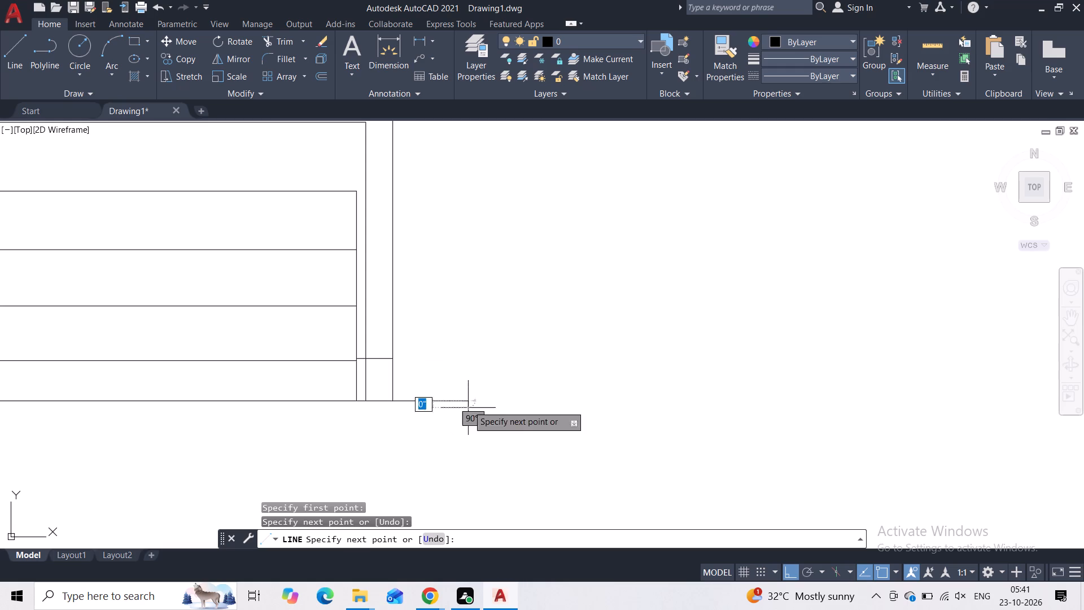
key("space")
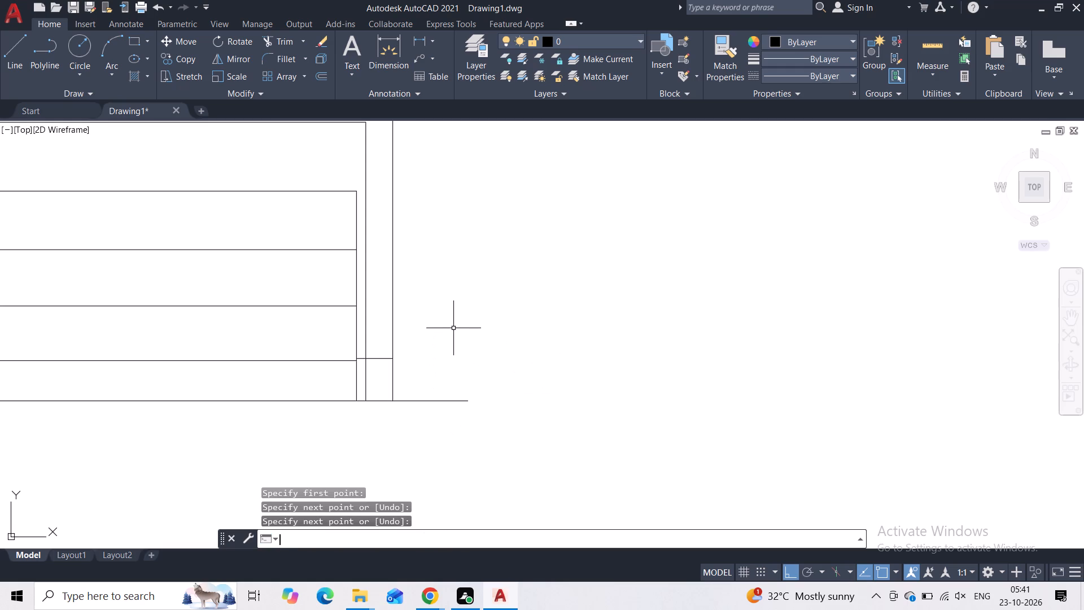
Move the 12' vertical line from its foot to the right end of the new base line extension.
left_click(407, 313)
left_click(378, 315)
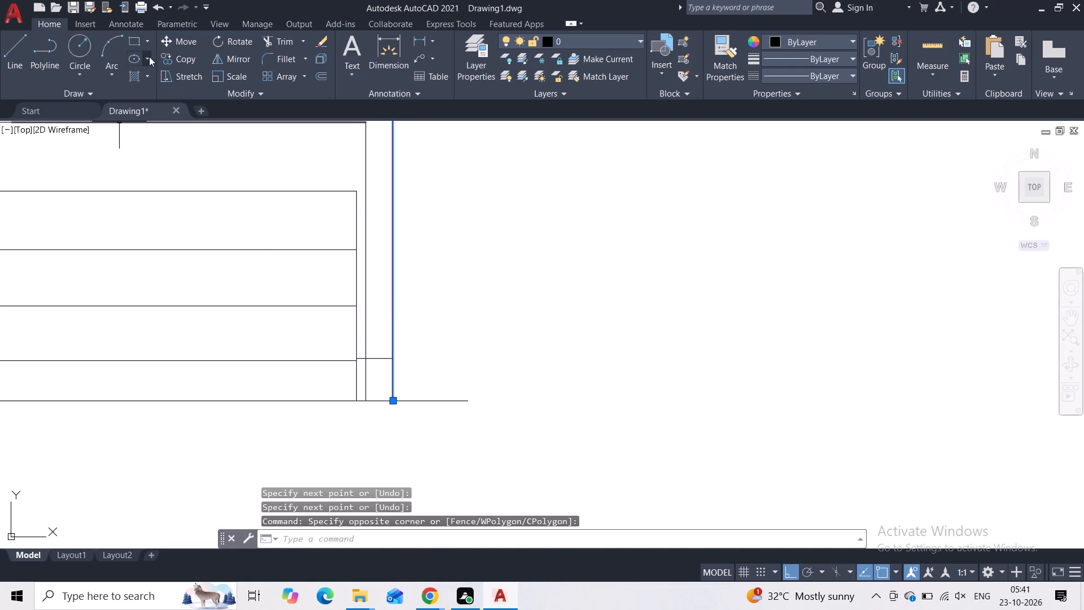
left_click(181, 40)
left_click(393, 398)
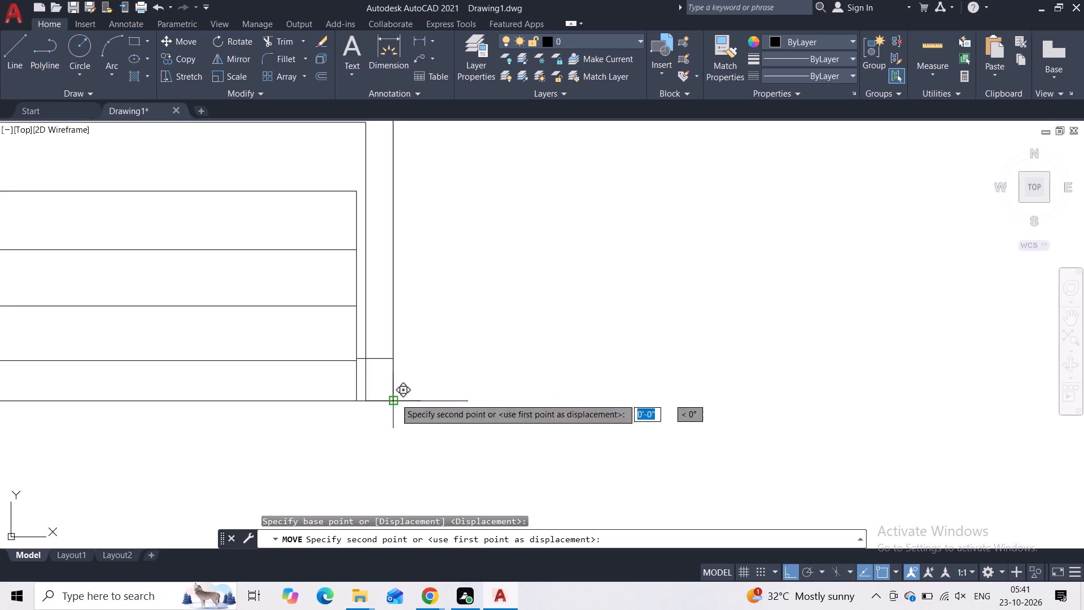
left_click(462, 398)
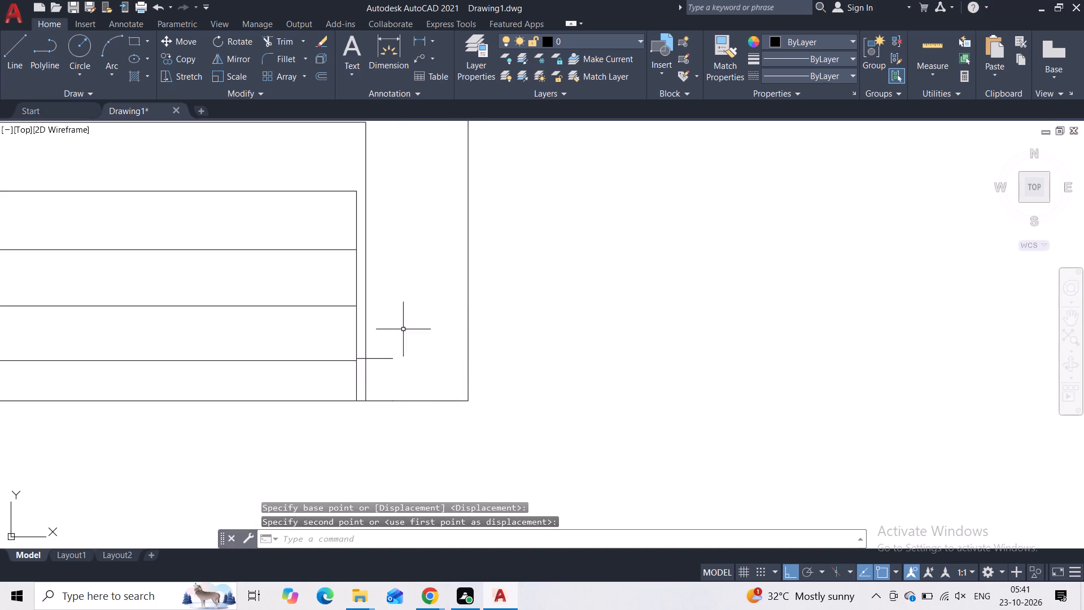
Draw a horizontal line from the free end of the short line beside the frames to the moved 12' vertical.
left_click(7, 60)
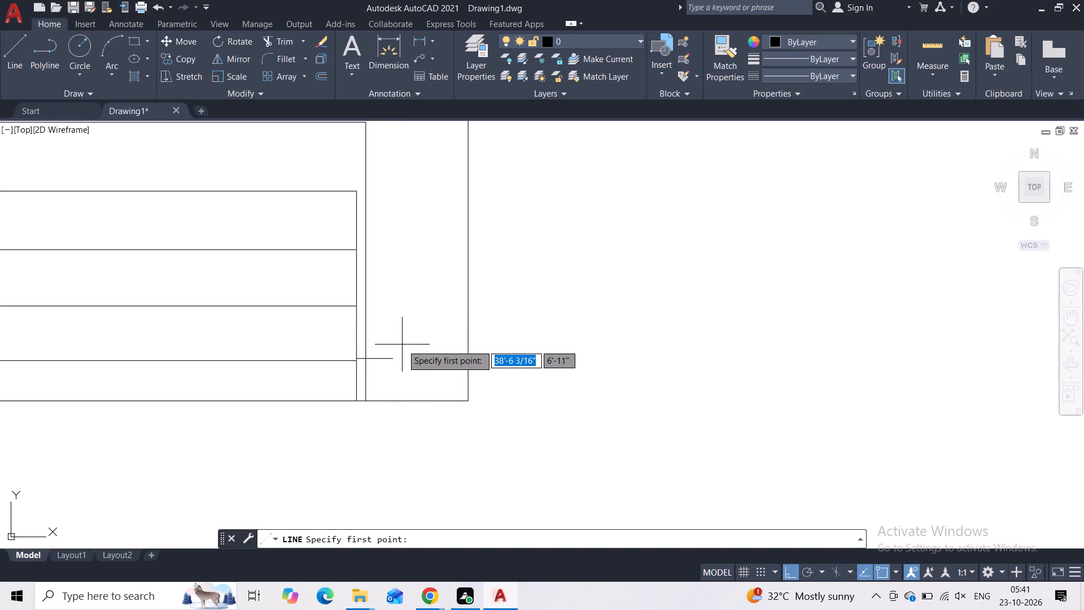
scroll(408, 346, "up", 2)
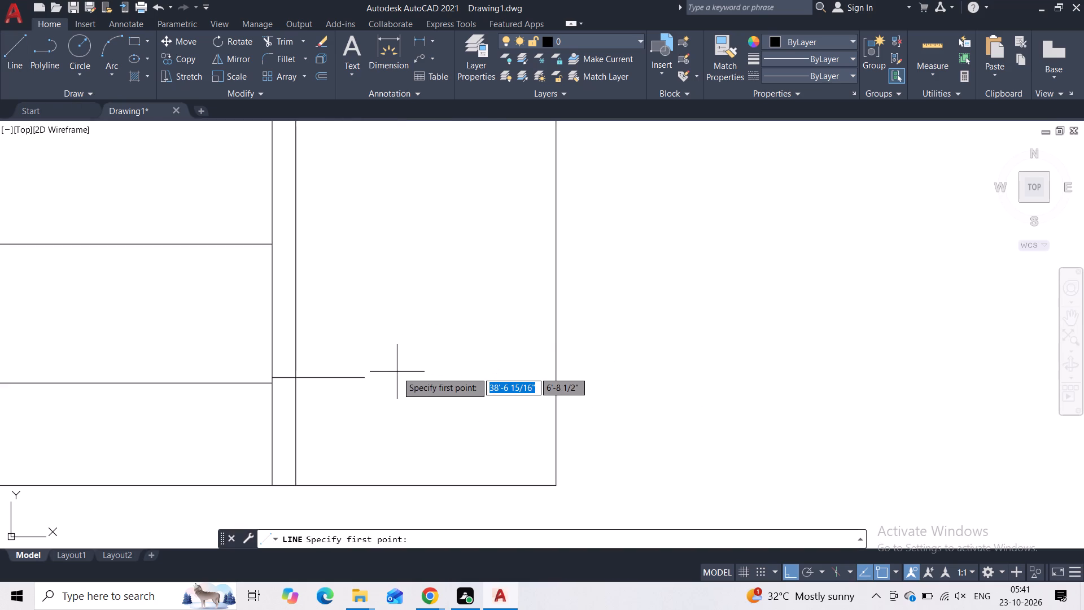
scroll(394, 395, "up", 2)
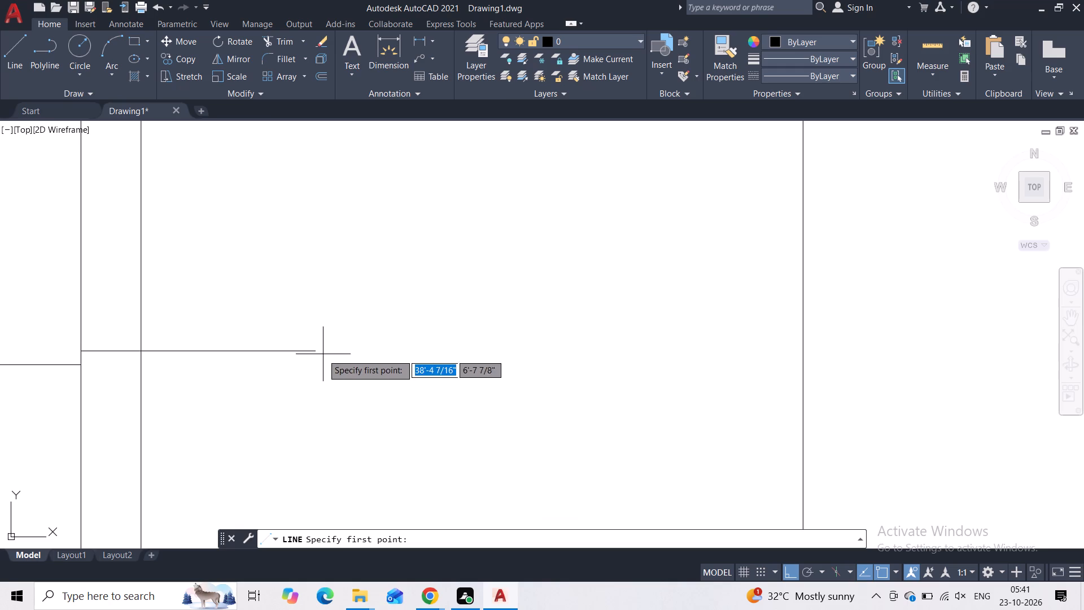
left_click(322, 354)
left_click(807, 344)
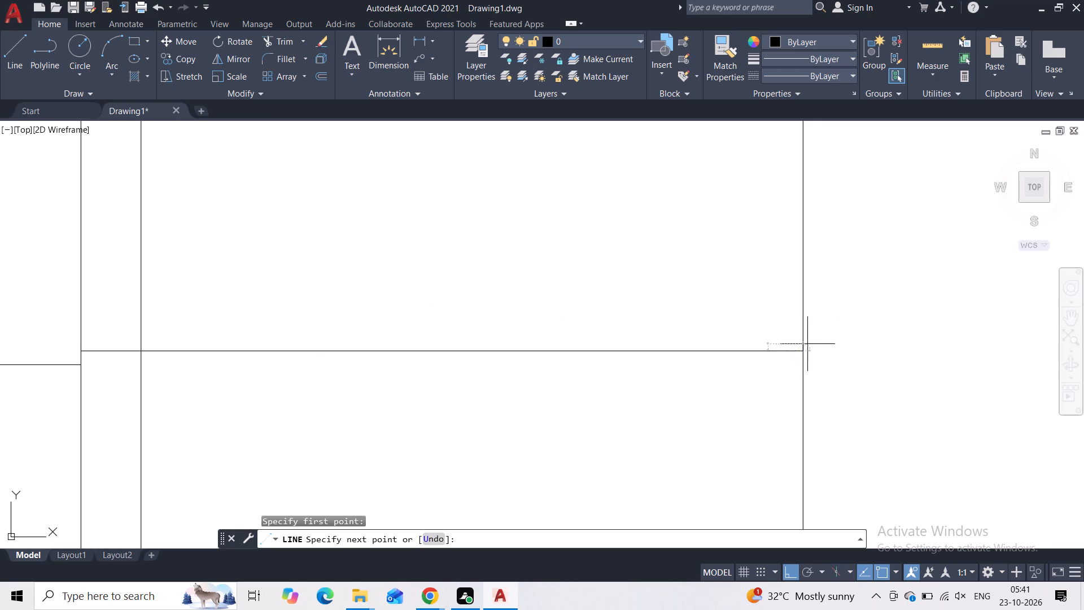
key("space")
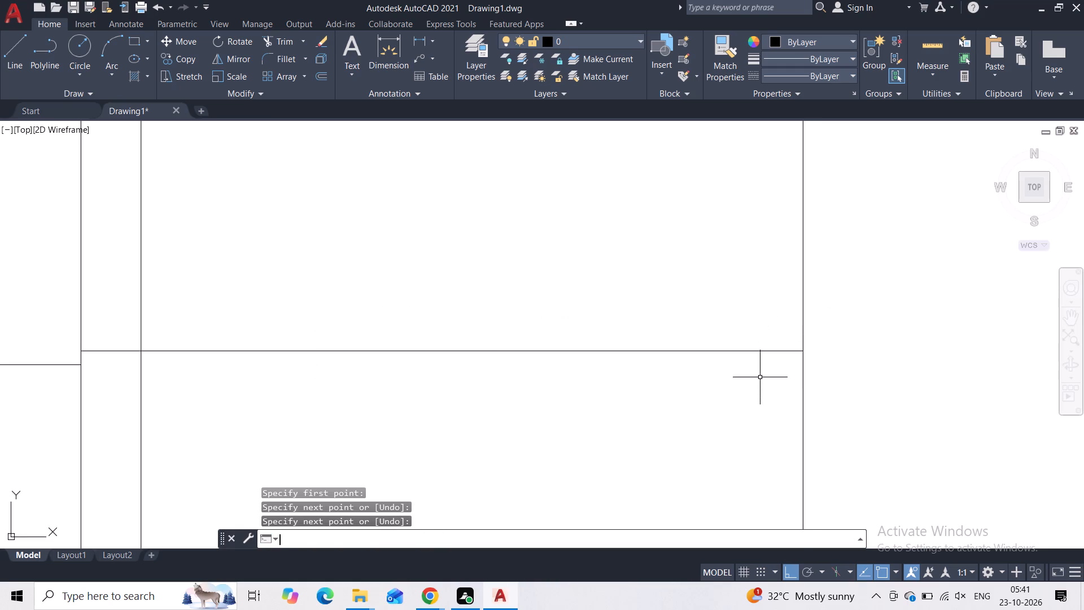
Draw a rectangle about 14'-3 7/8" by 4'-9 11/16" above the frames, its bottom slightly overlapping the outer frame's top edge.
scroll(694, 277, "down", 7)
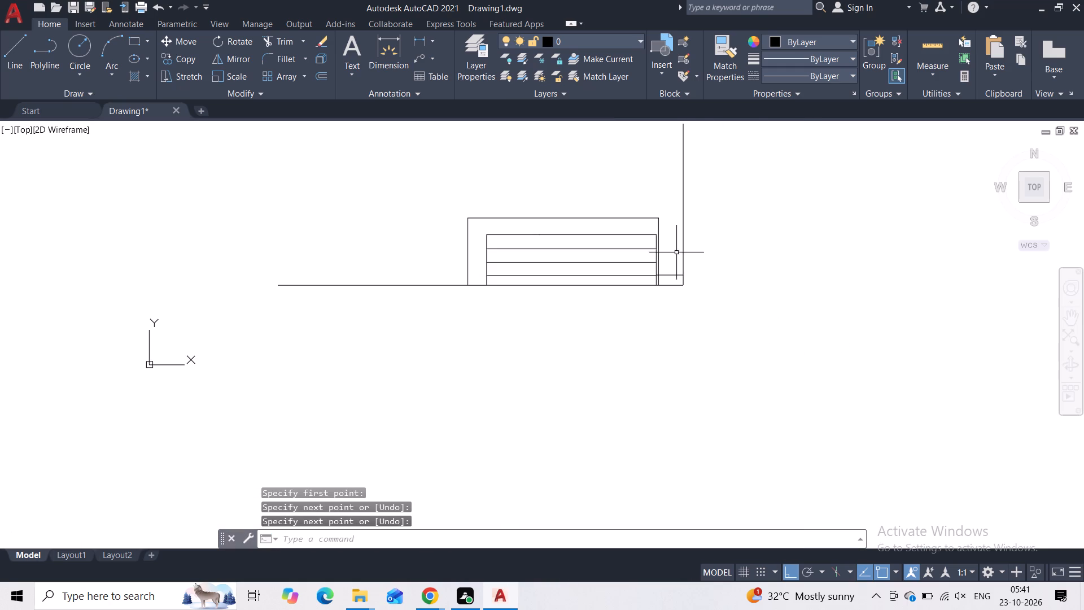
scroll(676, 246, "up", 1)
middle_click_drag(676, 237, 650, 409)
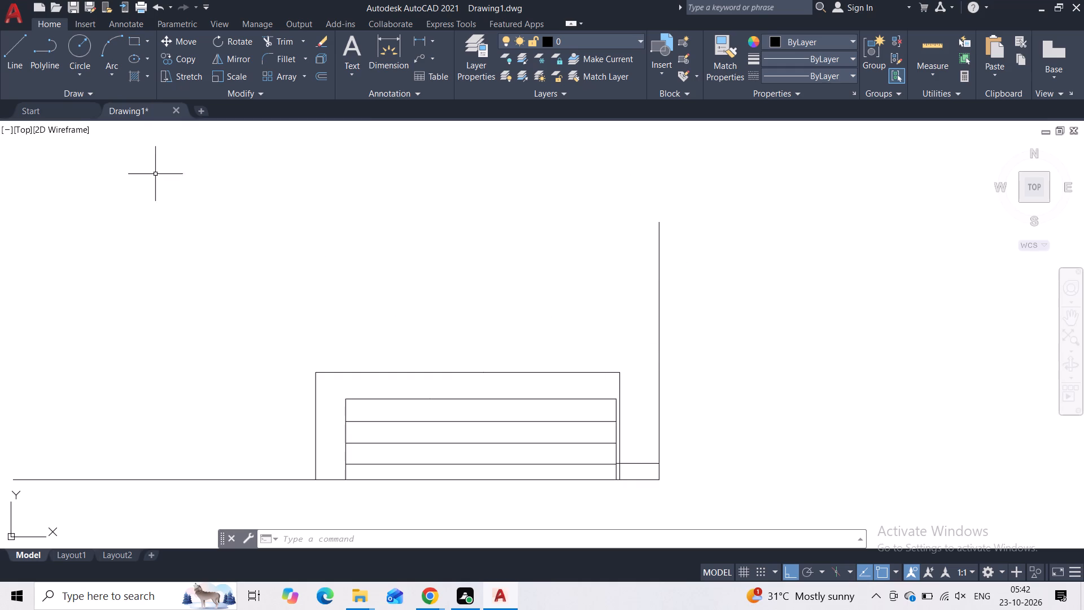
left_click(129, 38)
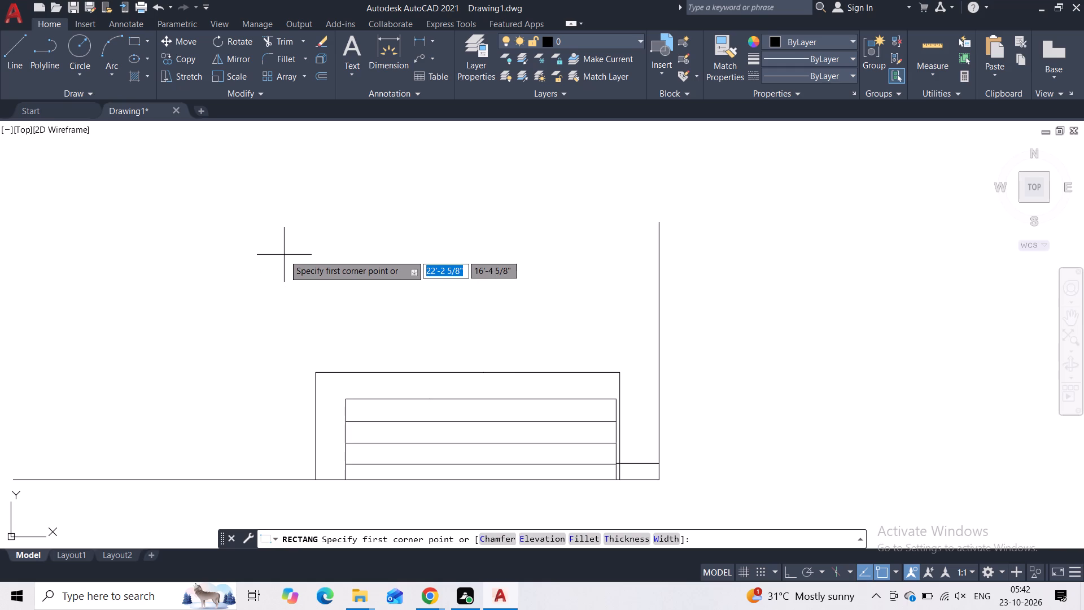
left_click(283, 272)
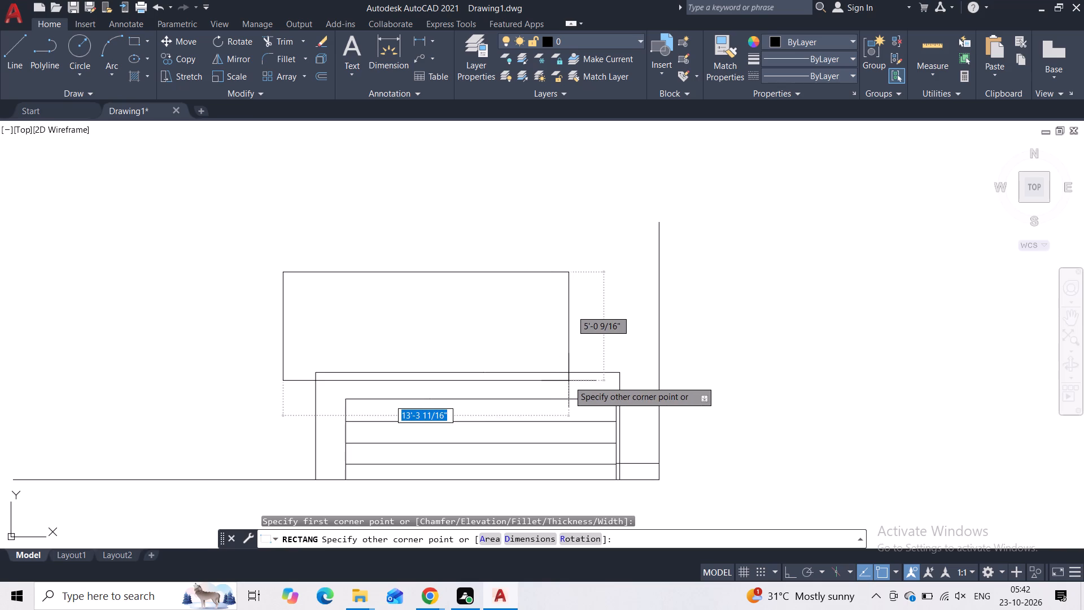
scroll(575, 375, "up", 2)
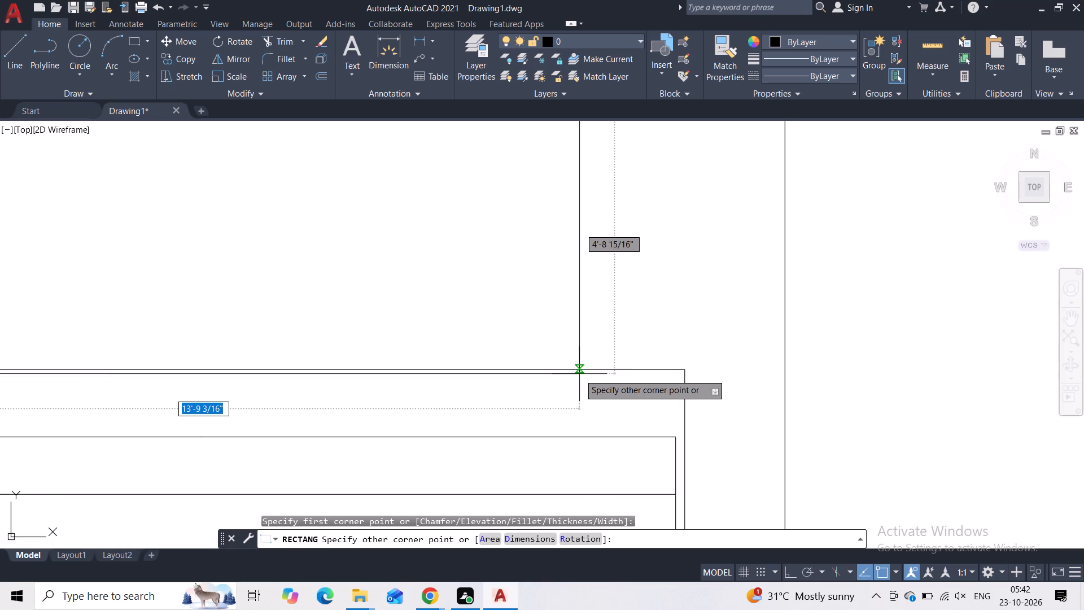
left_click(610, 378)
scroll(482, 311, "down", 2)
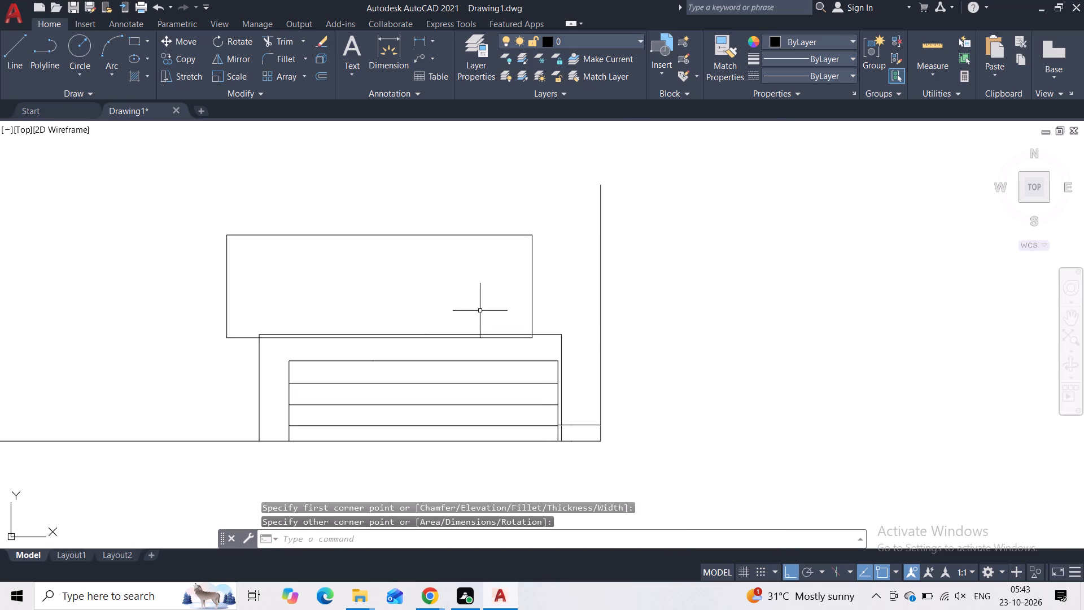
Stretch the upper rectangle's left side inward to just left of the outer frame's left side.
middle_click_drag(457, 307, 531, 307)
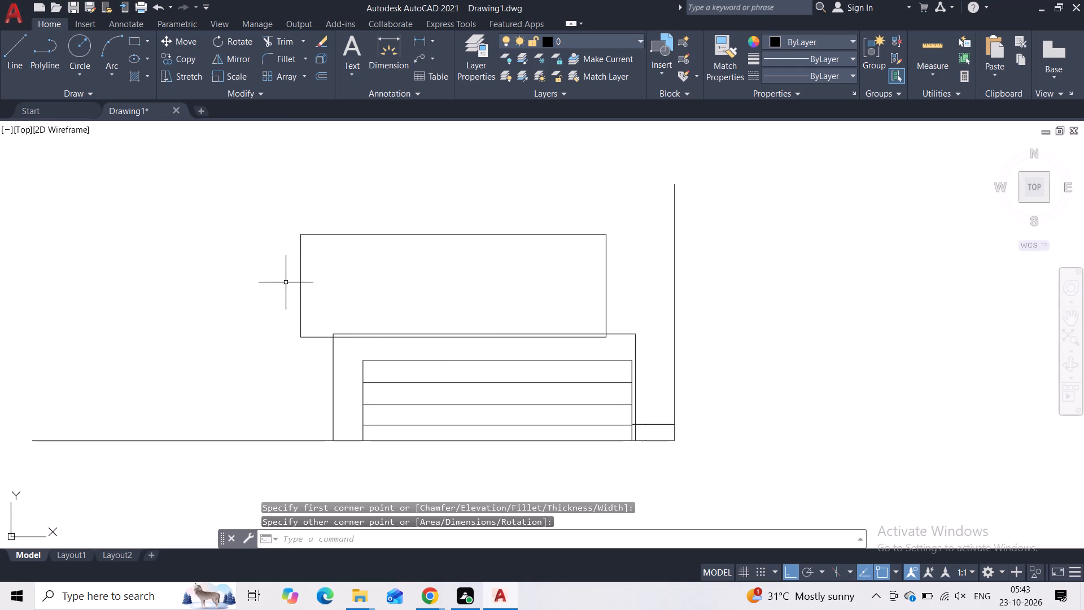
scroll(288, 282, "up", 2)
left_click_drag(359, 279, 336, 288)
left_click(295, 294)
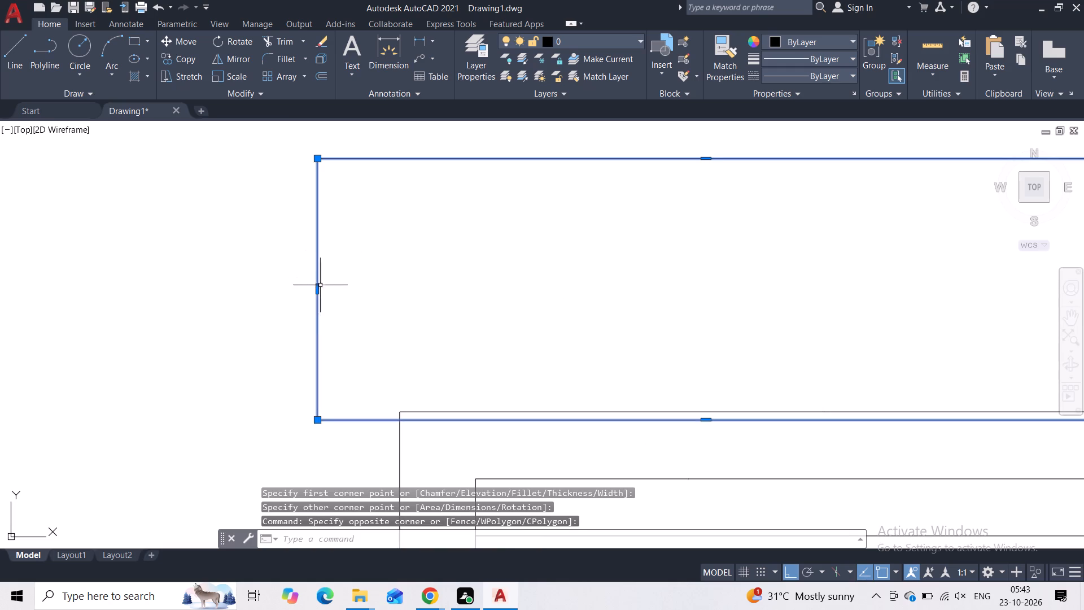
left_click(320, 289)
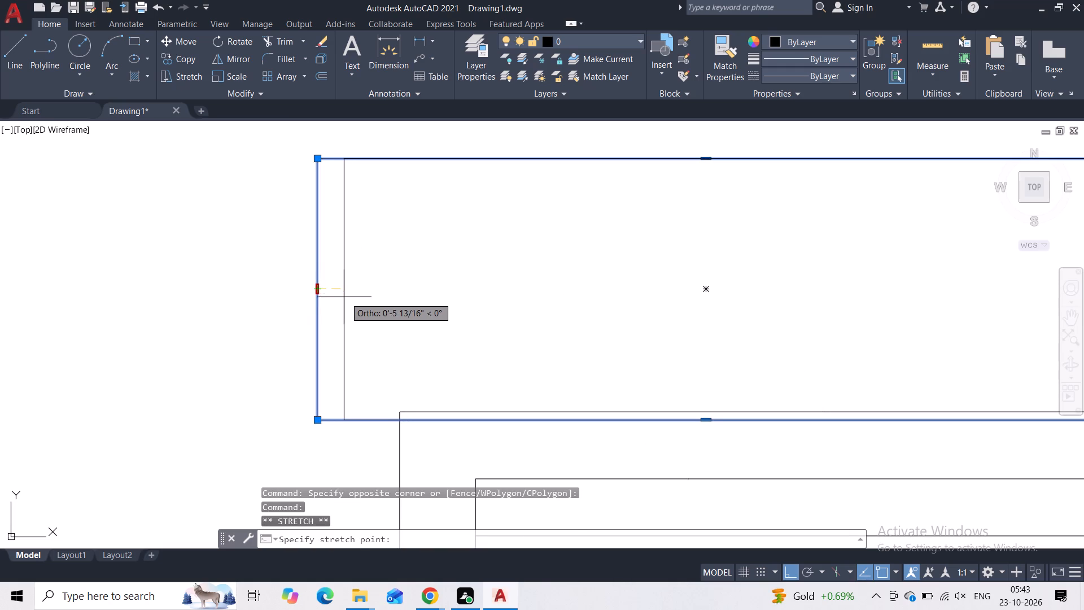
left_click(375, 299)
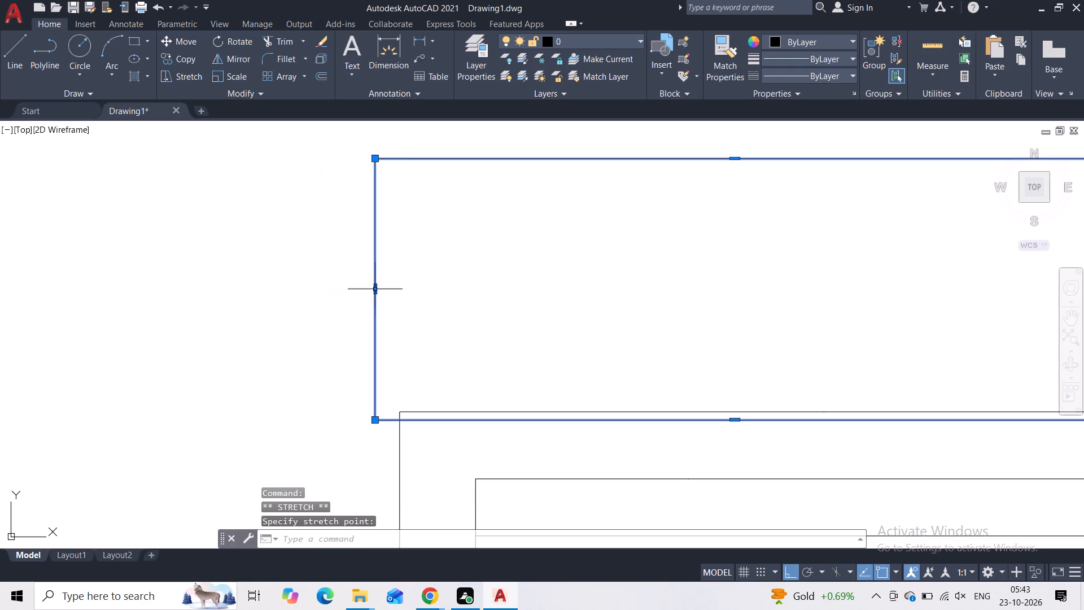
scroll(452, 253, "down", 1)
Draw a rectangle about 3'-7" wide and 4'-10" high leftward from the outer frame's lower-left corner on the base line.
key("space")
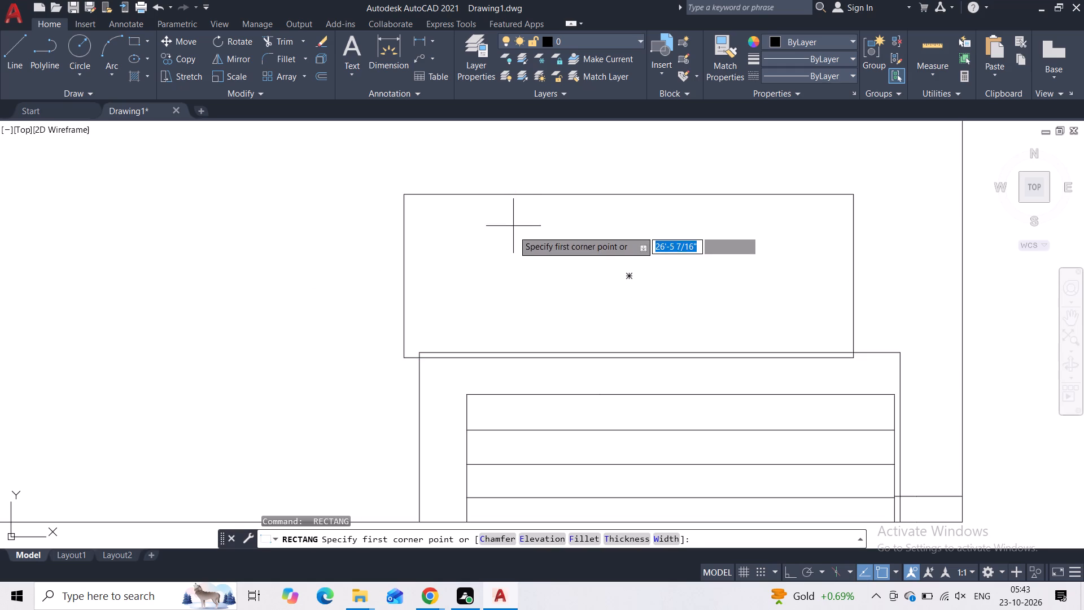
middle_click_drag(507, 289, 263, 230)
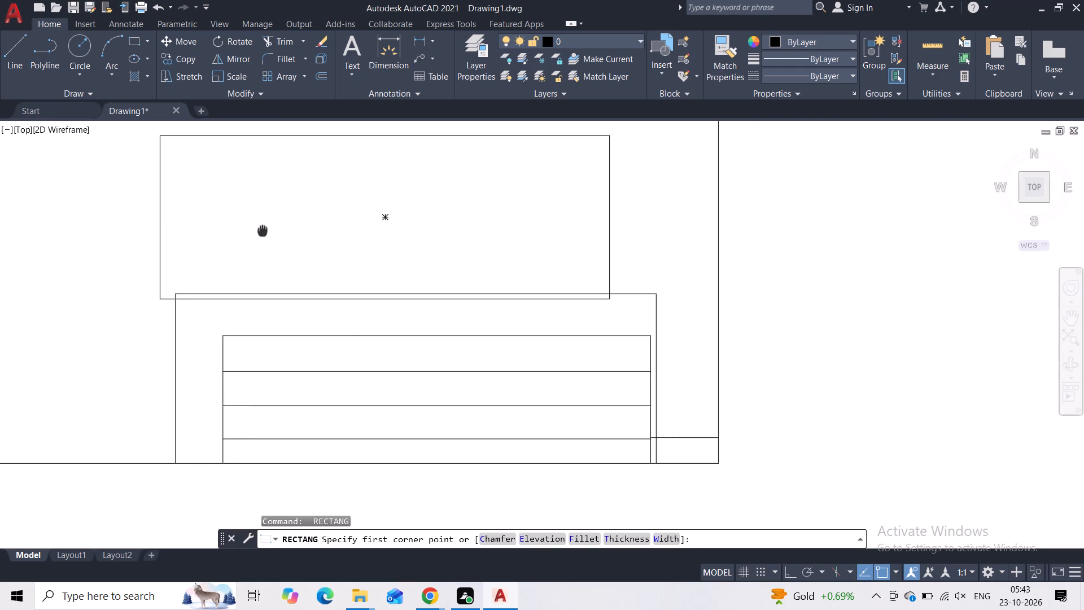
middle_click_drag(263, 230, 417, 227)
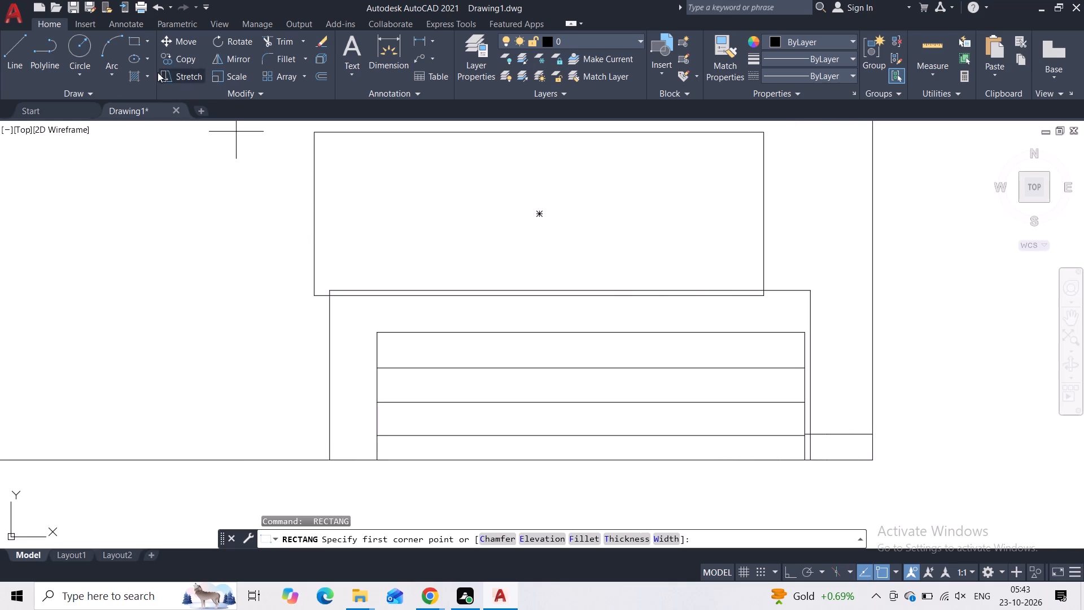
left_click(133, 45)
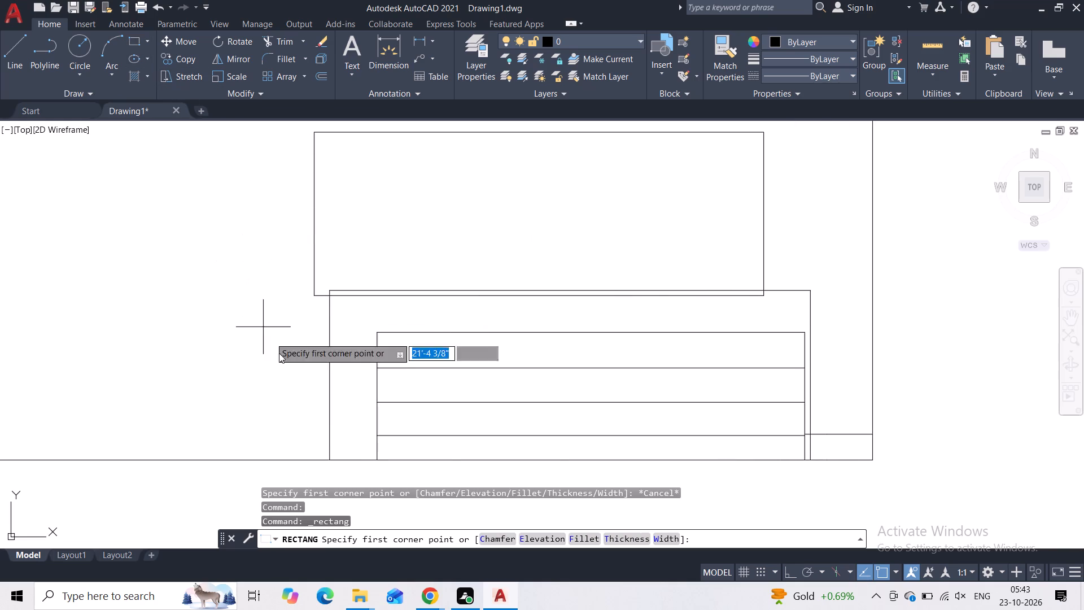
left_click(326, 460)
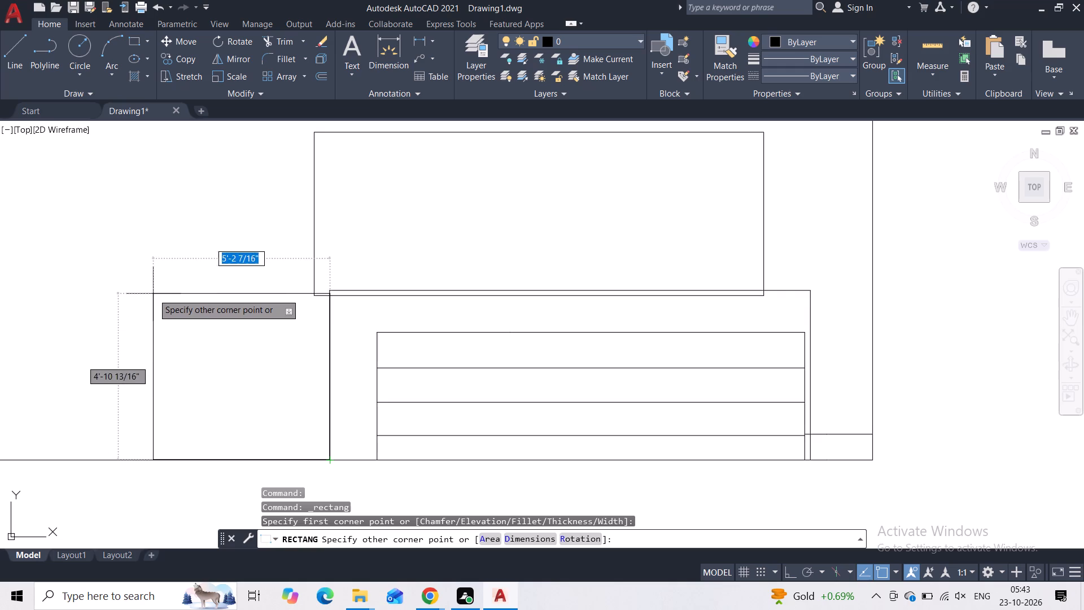
scroll(165, 297, "up", 1)
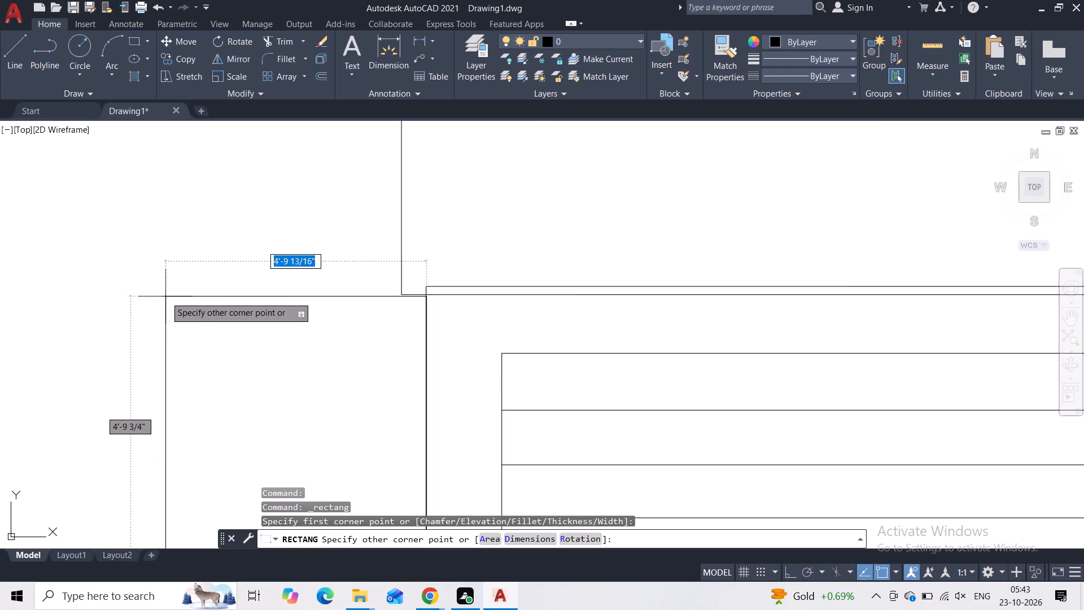
scroll(165, 297, "up", 2)
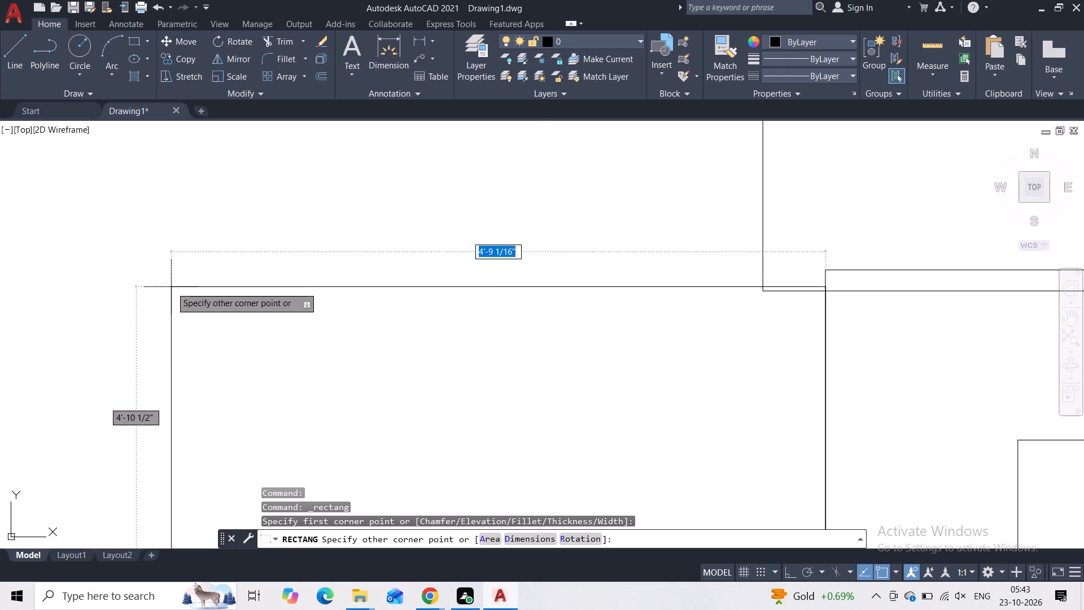
scroll(173, 291, "down", 5)
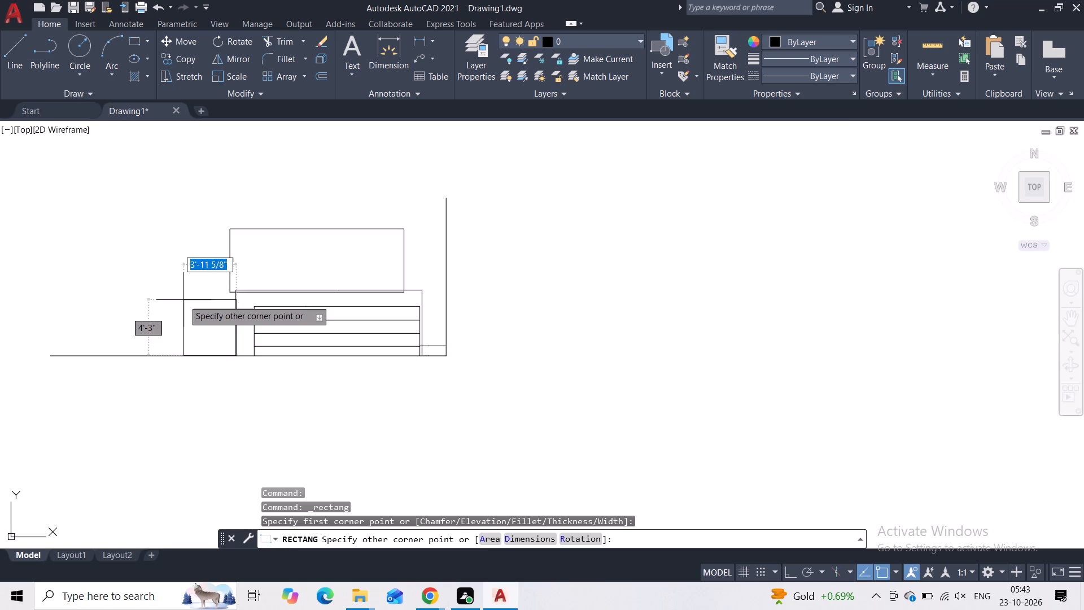
scroll(183, 300, "up", 4)
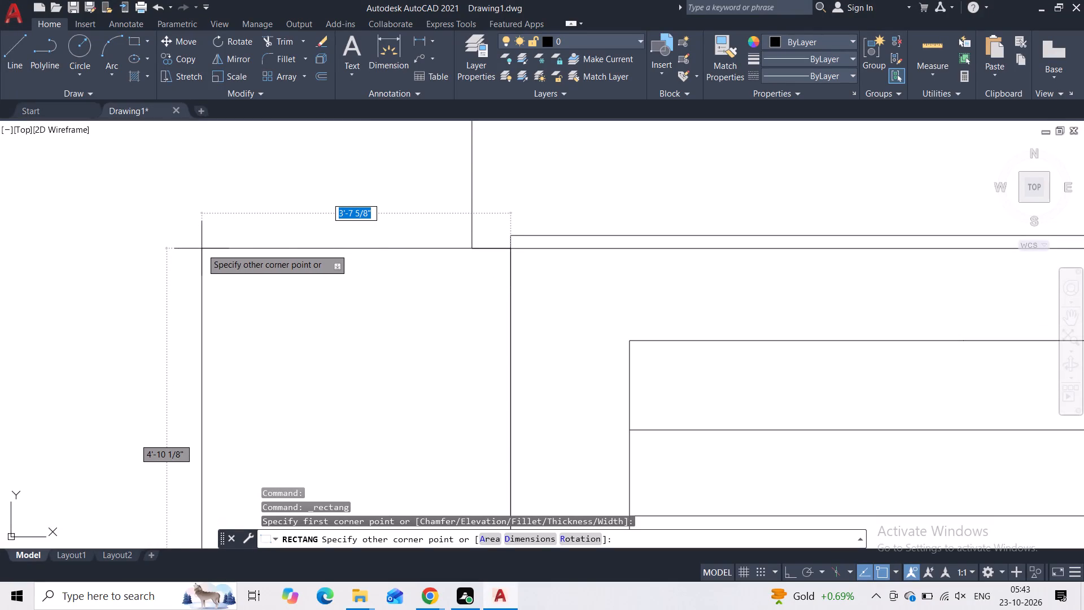
left_click(206, 250)
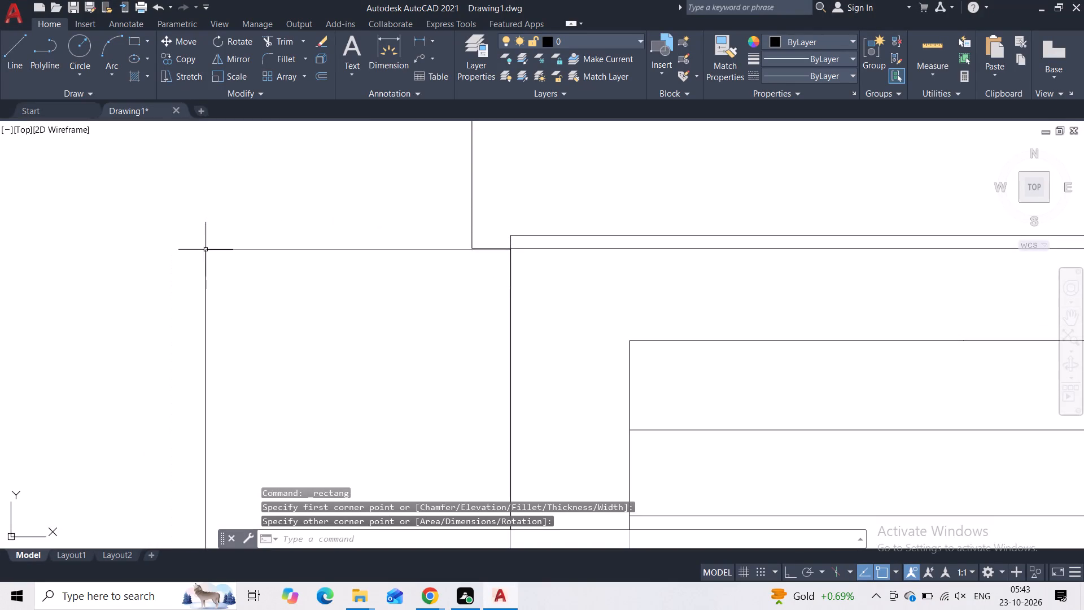
Stretch the top edge of the rectangle beside the outer frame upward about 3/16" to the upper rectangle's bottom edge level.
scroll(457, 261, "up", 3)
middle_click_drag(469, 243, 238, 355)
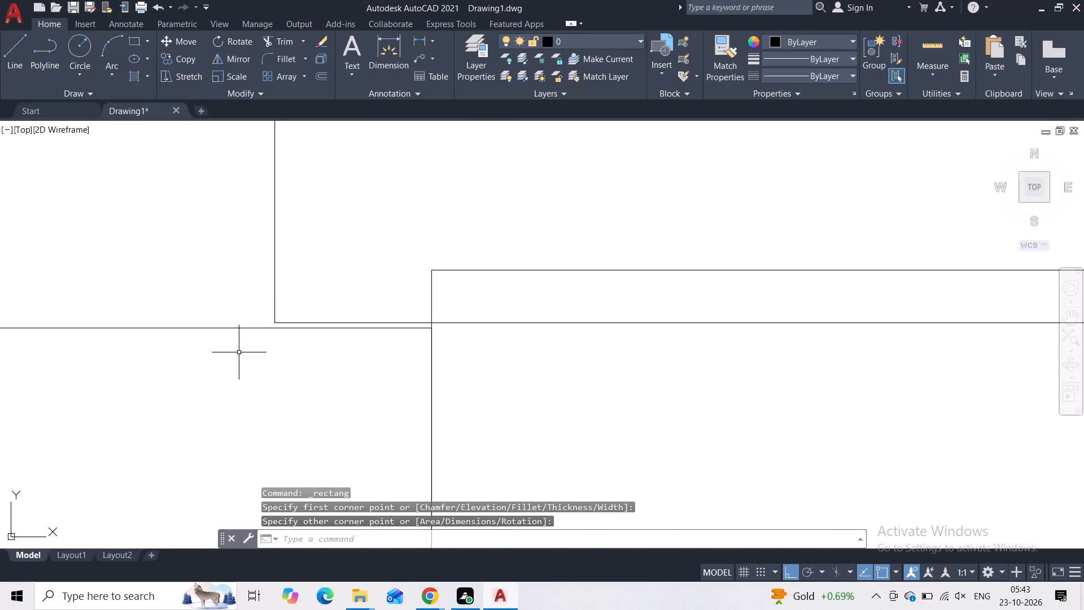
scroll(272, 325, "up", 3)
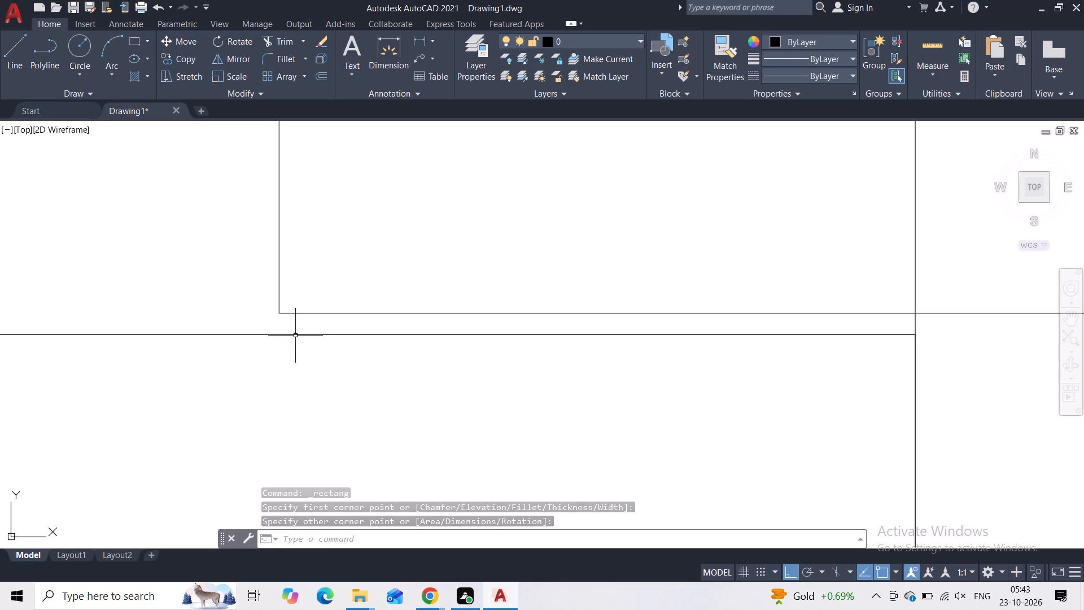
left_click(295, 334)
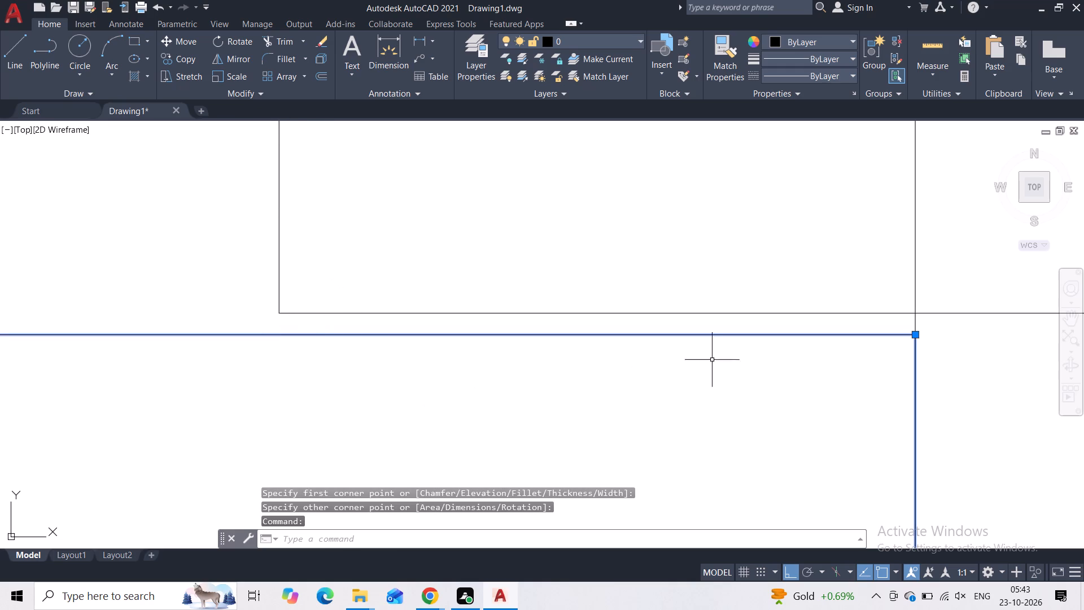
scroll(602, 378, "down", 5)
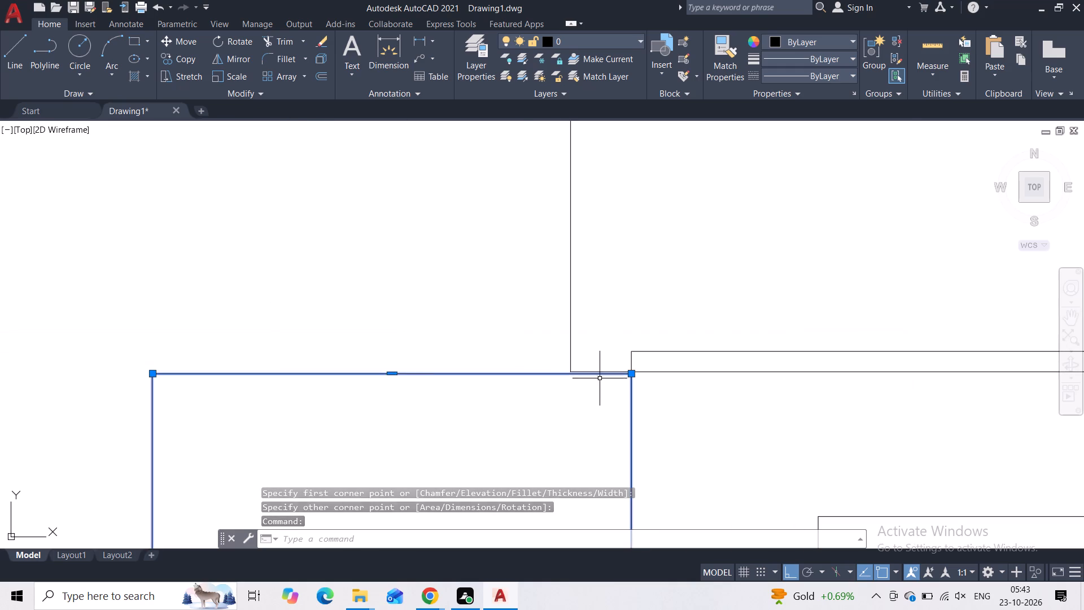
left_click(394, 373)
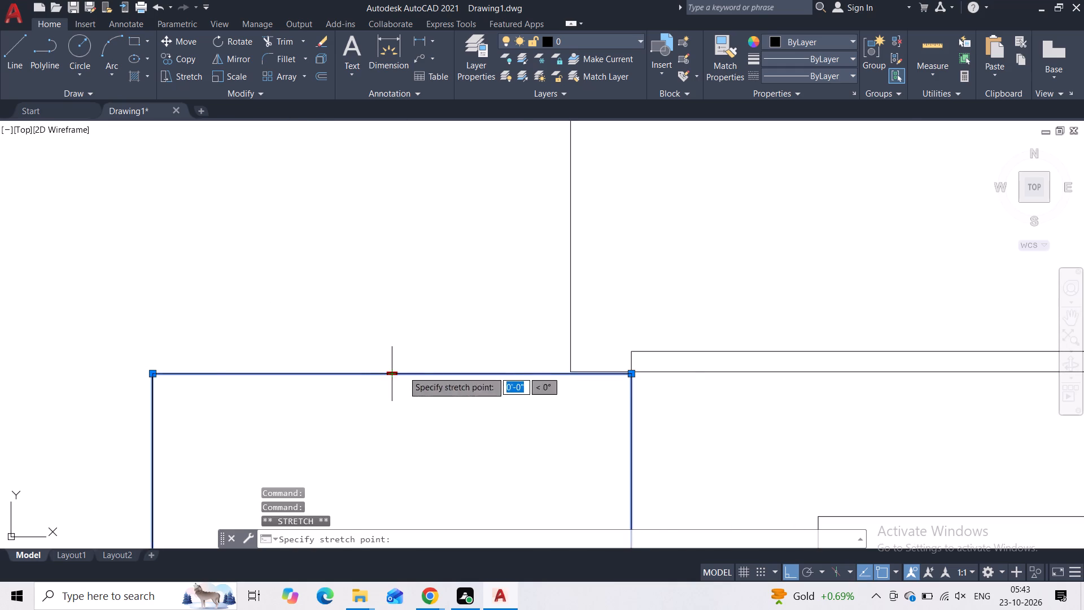
scroll(460, 370, "up", 3)
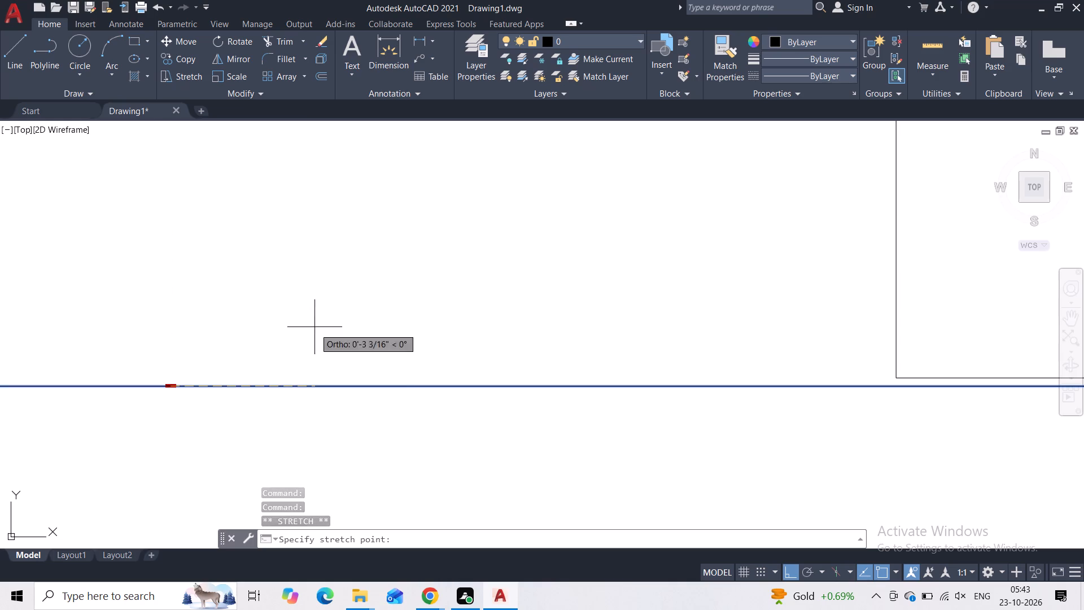
scroll(449, 374, "up", 1)
middle_click_drag(448, 373, 375, 373)
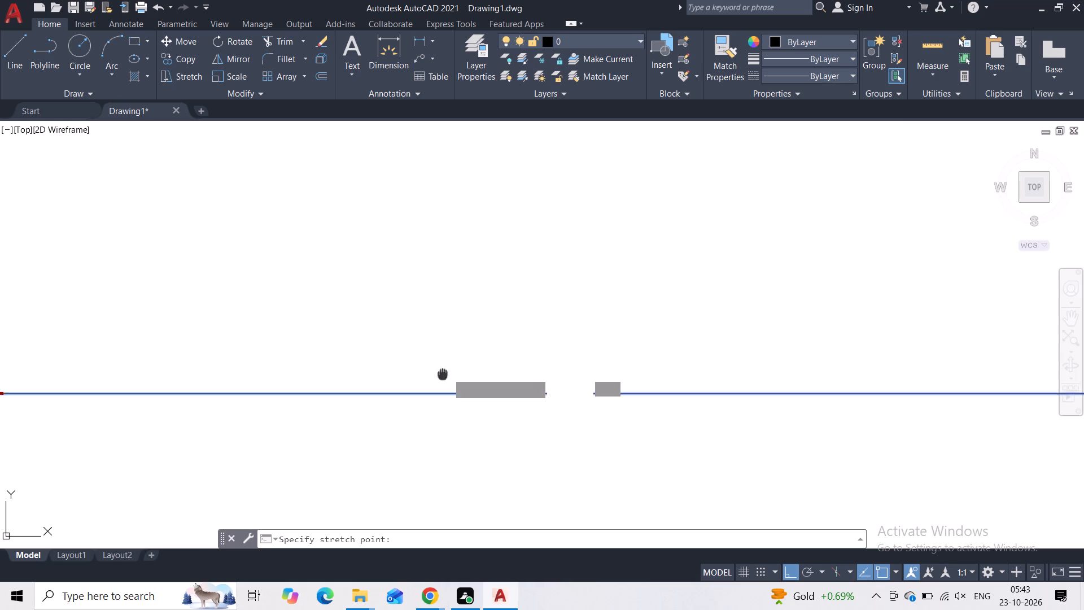
middle_click_drag(375, 373, 0, 316)
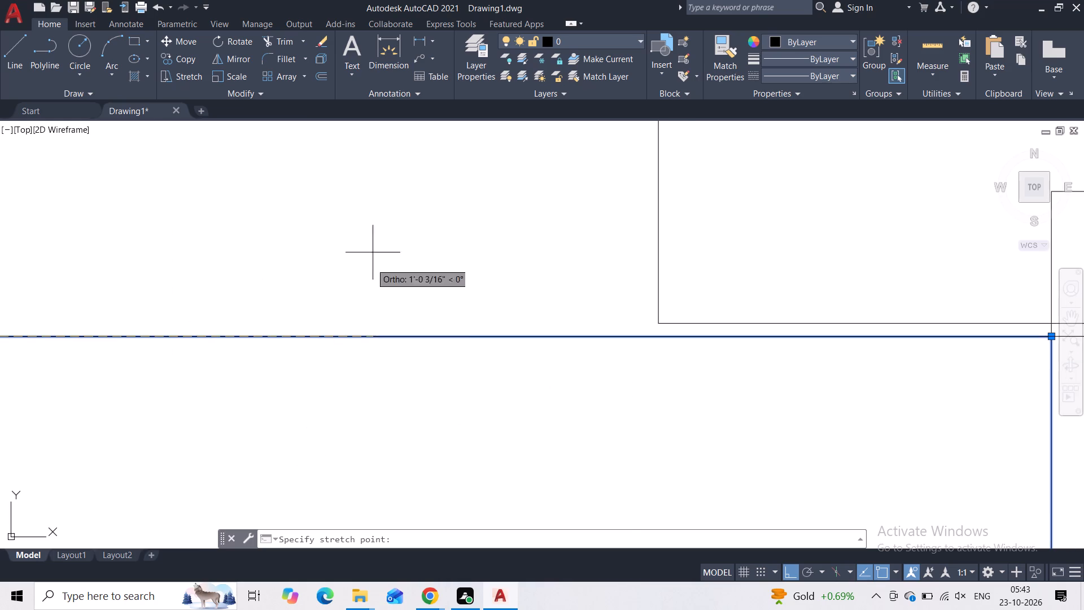
scroll(359, 341, "down", 2)
scroll(277, 307, "down", 2)
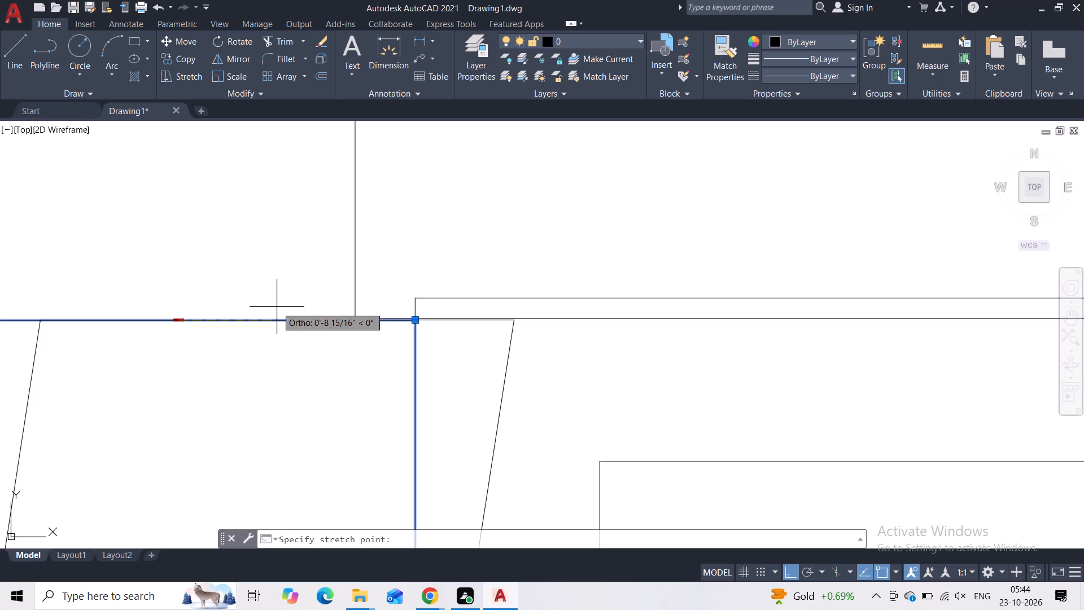
scroll(236, 317, "up", 5)
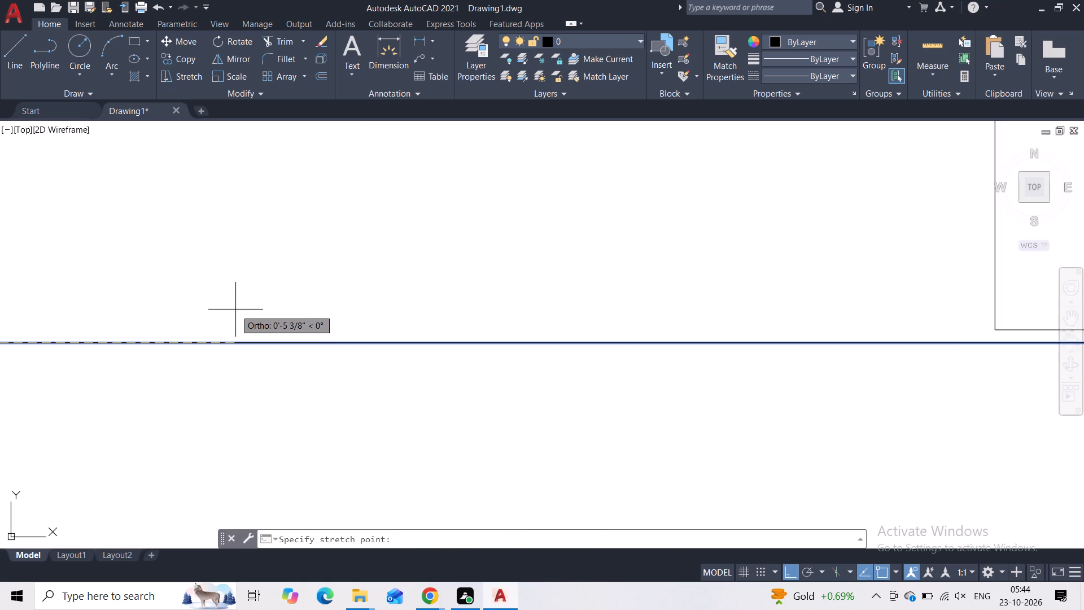
scroll(235, 310, "down", 2)
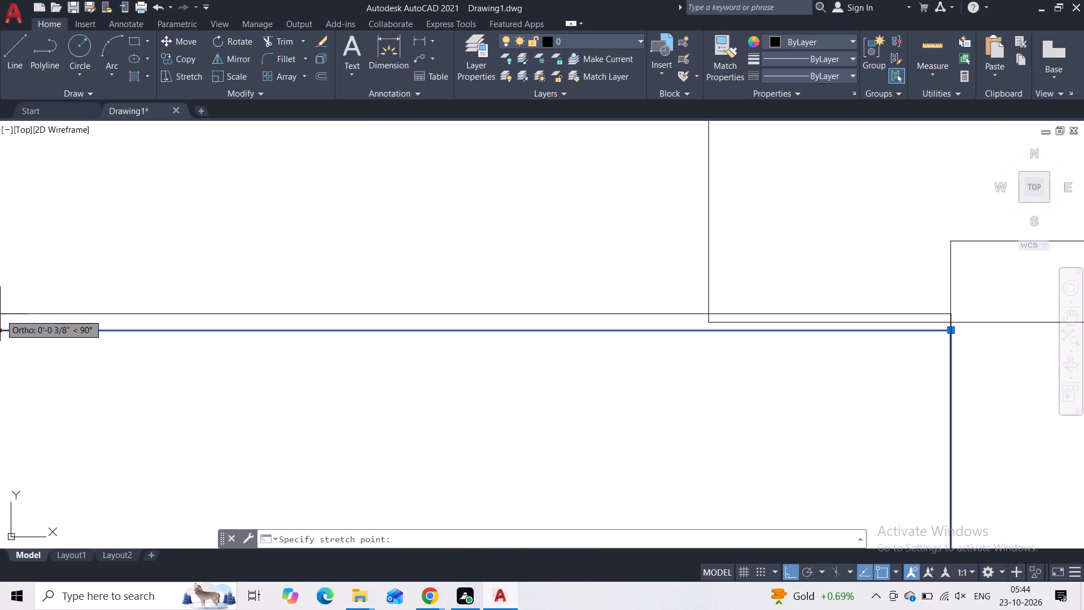
scroll(0, 315, "up", 1)
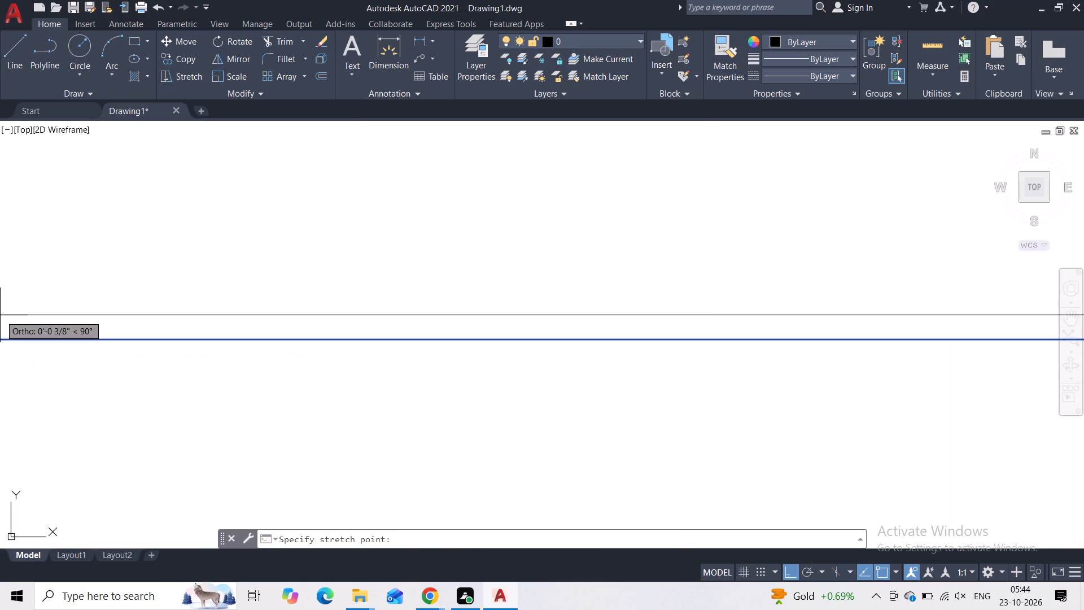
scroll(0, 315, "down", 1)
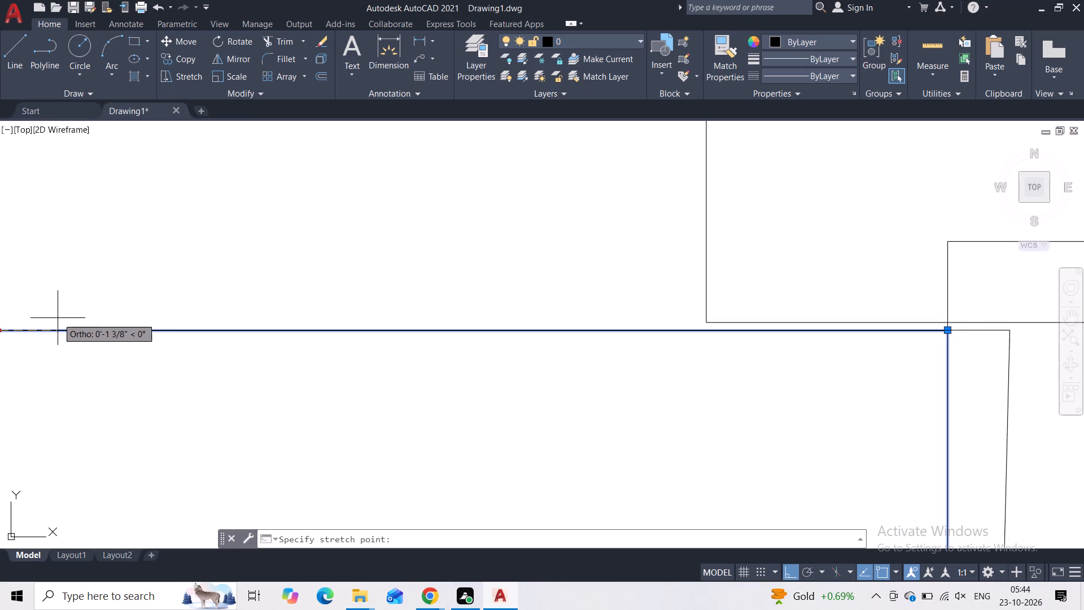
left_click(1, 323)
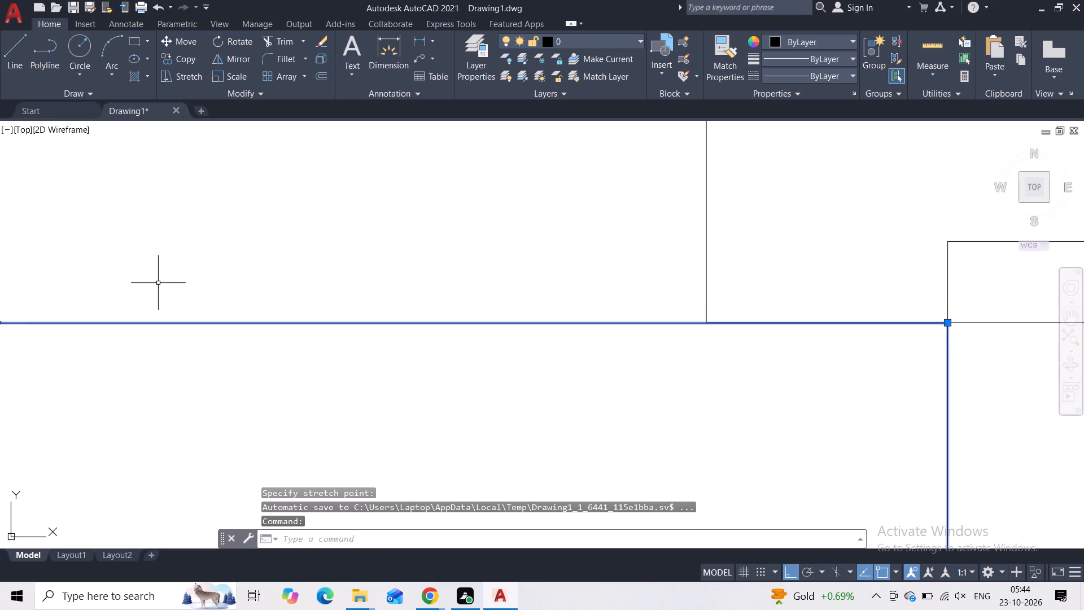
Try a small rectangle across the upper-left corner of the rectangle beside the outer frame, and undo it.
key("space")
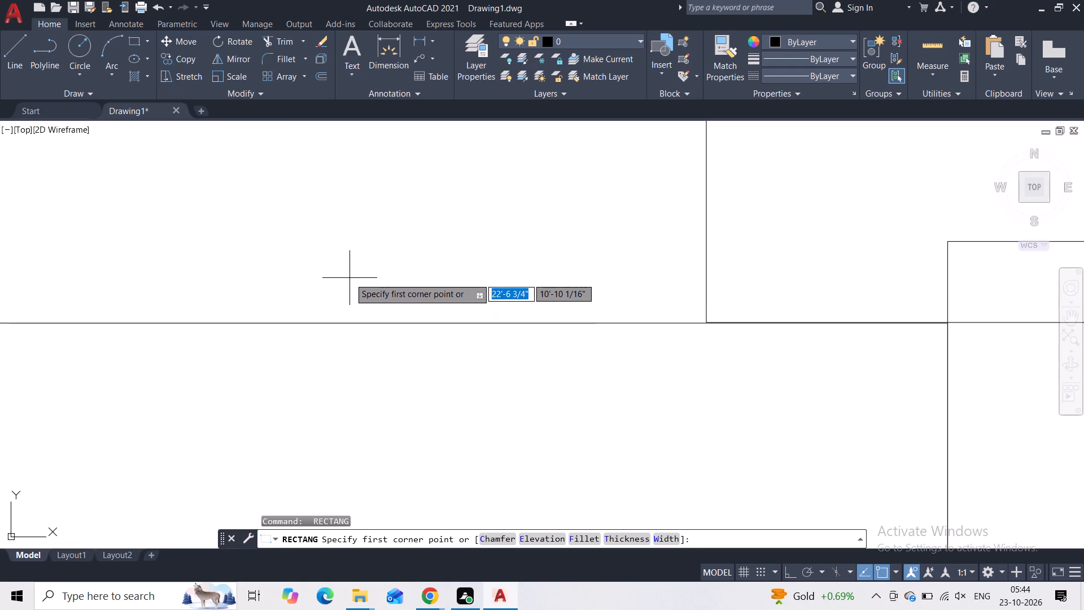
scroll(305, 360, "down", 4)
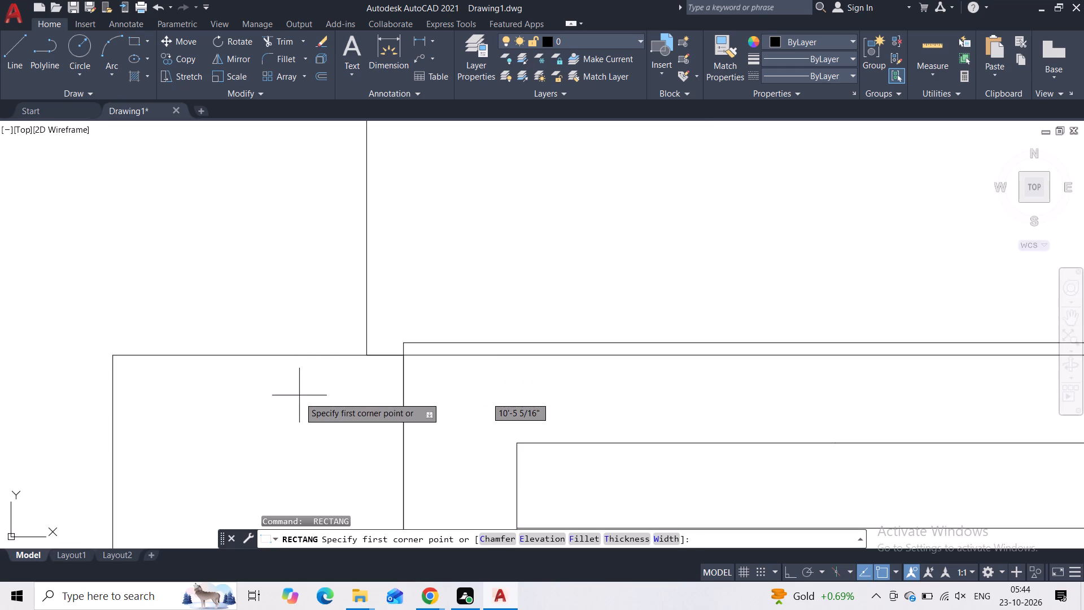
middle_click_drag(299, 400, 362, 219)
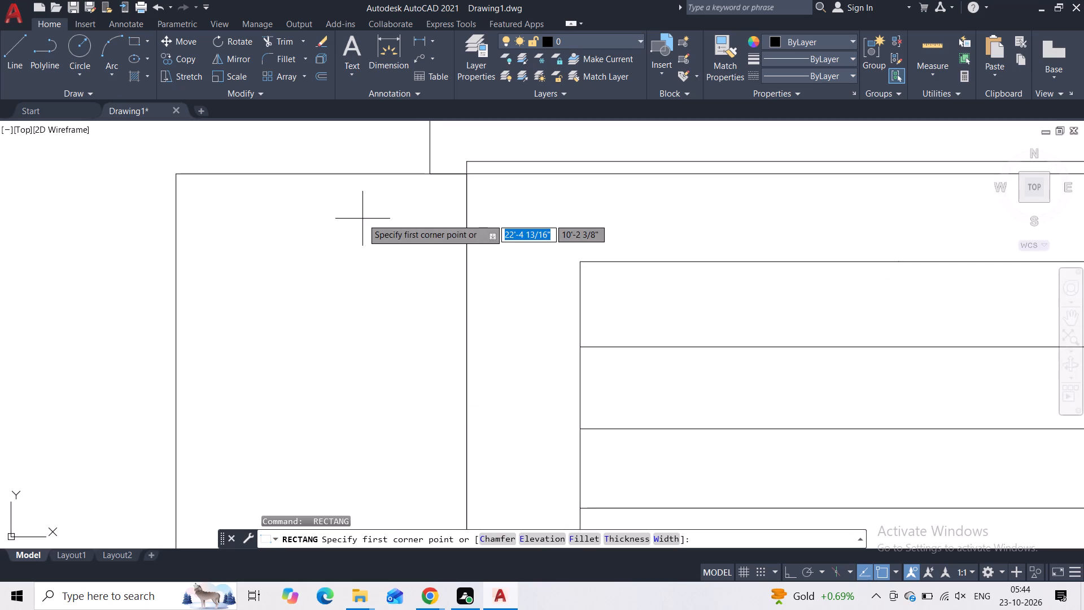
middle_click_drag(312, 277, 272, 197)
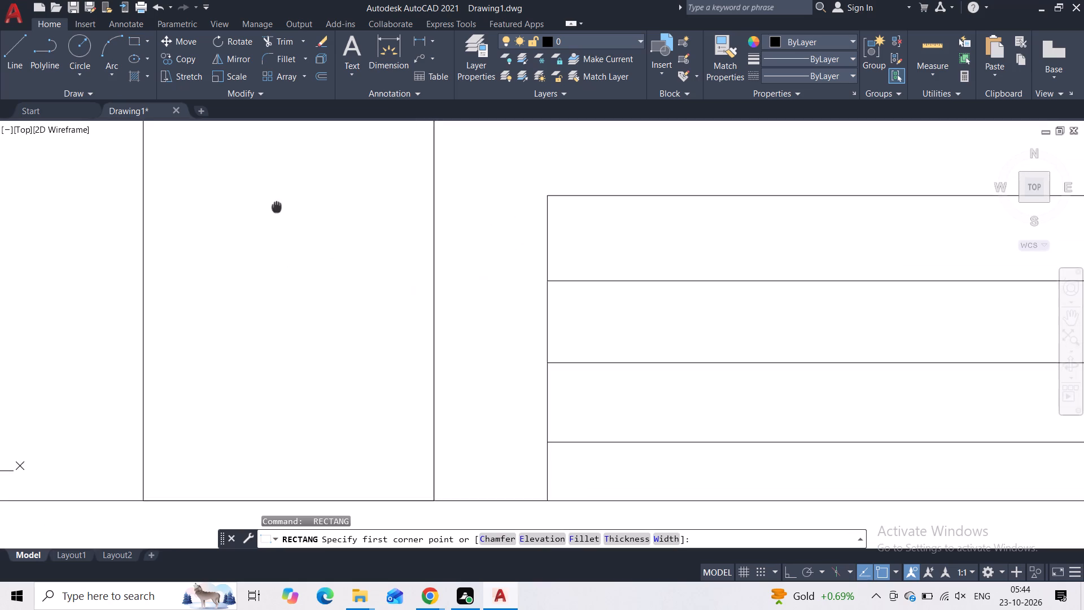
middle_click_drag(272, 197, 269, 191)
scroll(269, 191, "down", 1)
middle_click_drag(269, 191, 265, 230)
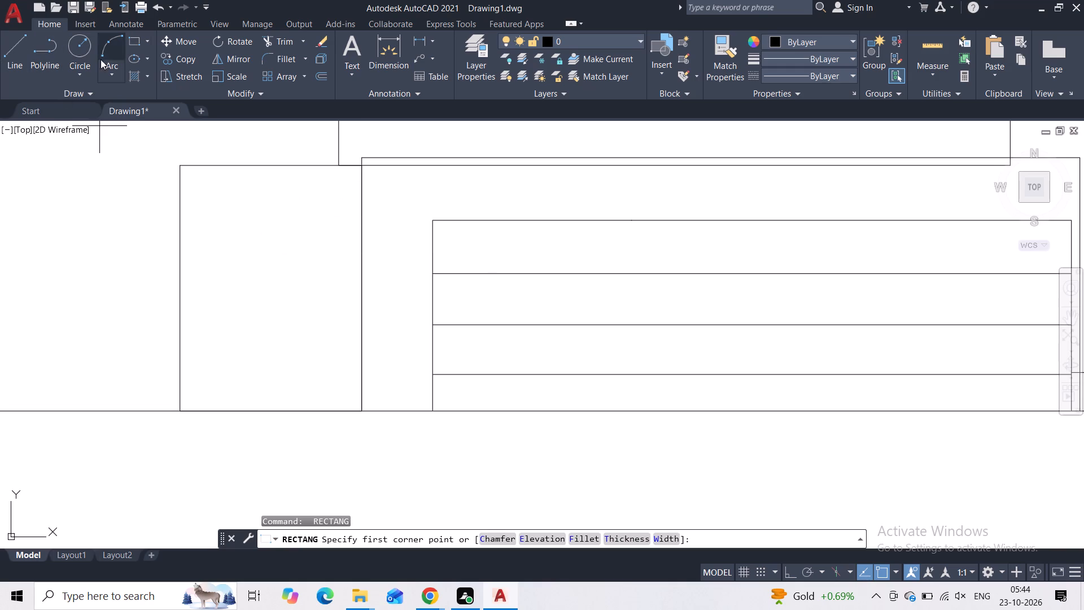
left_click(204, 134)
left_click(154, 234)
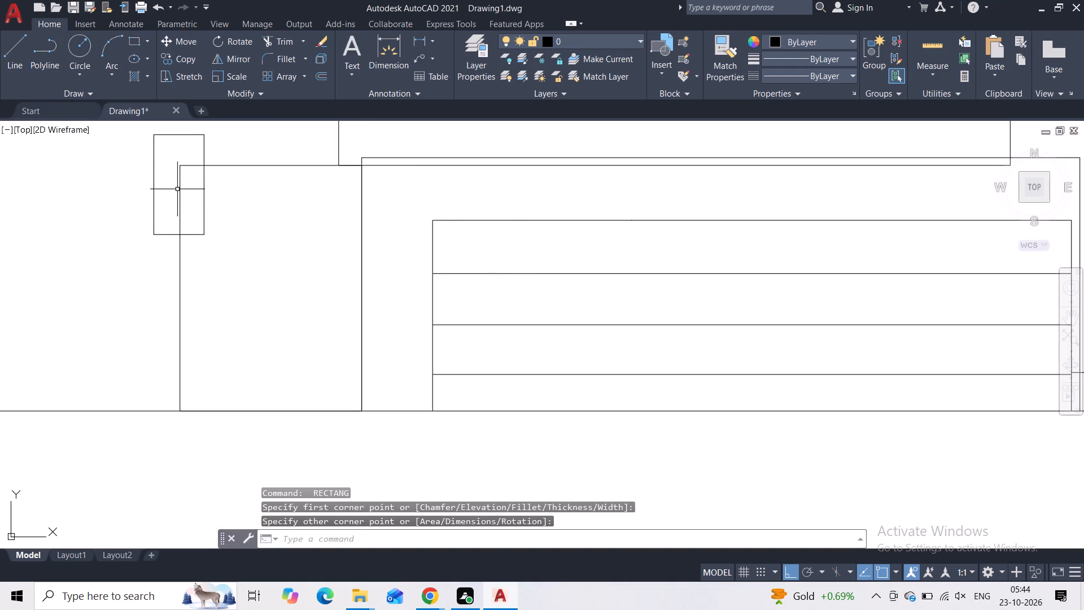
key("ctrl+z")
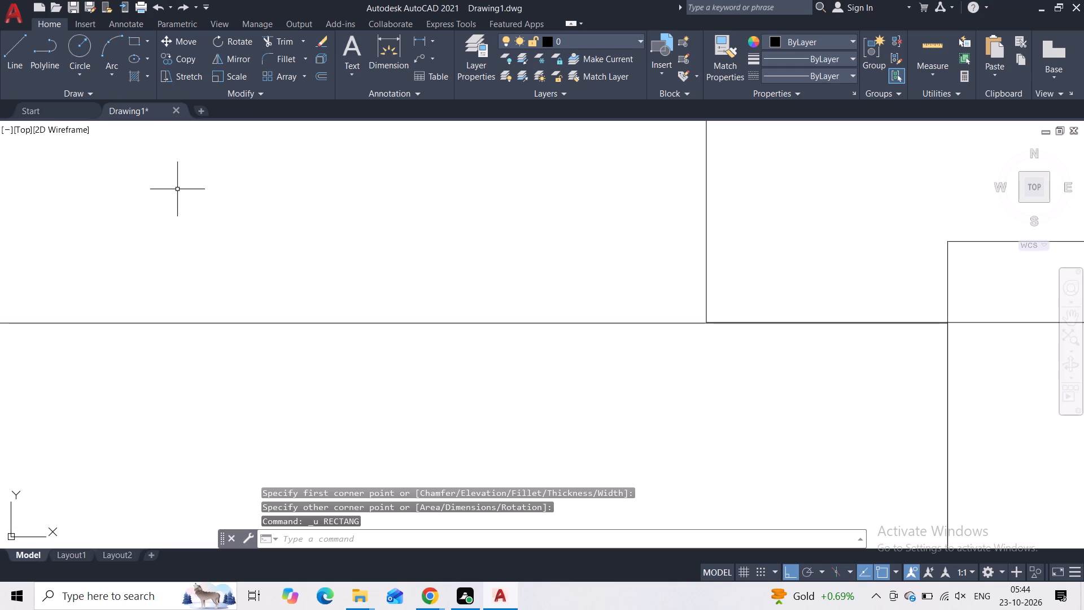
Draw a rectangle within the one beside the outer frame, from just inside its upper-left corner to its lower-right corner on the base line.
scroll(190, 143, "down", 5)
middle_click_drag(139, 246, 143, 297)
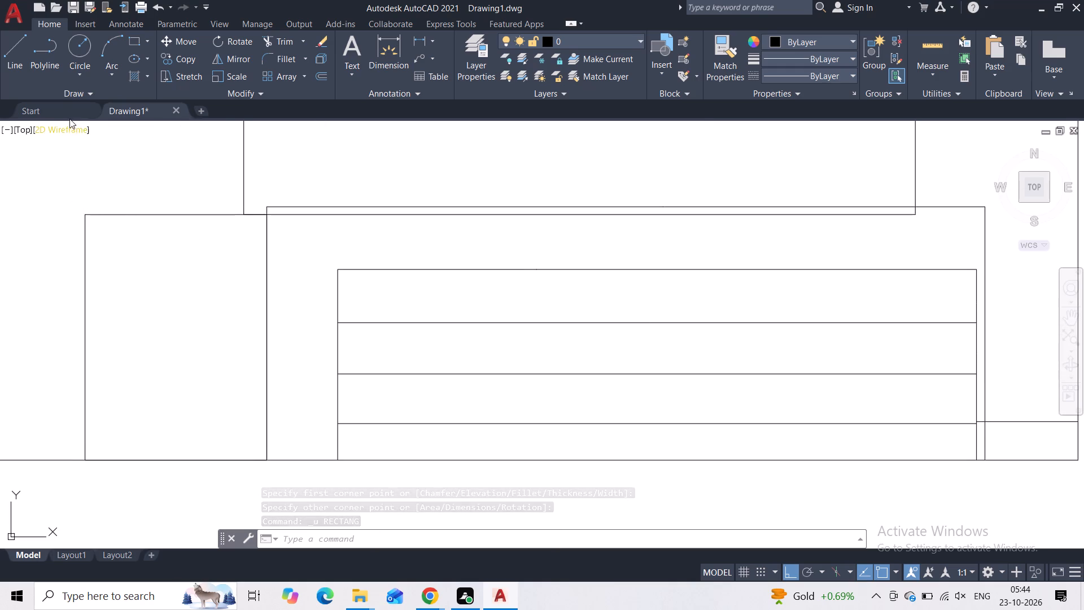
left_click(133, 40)
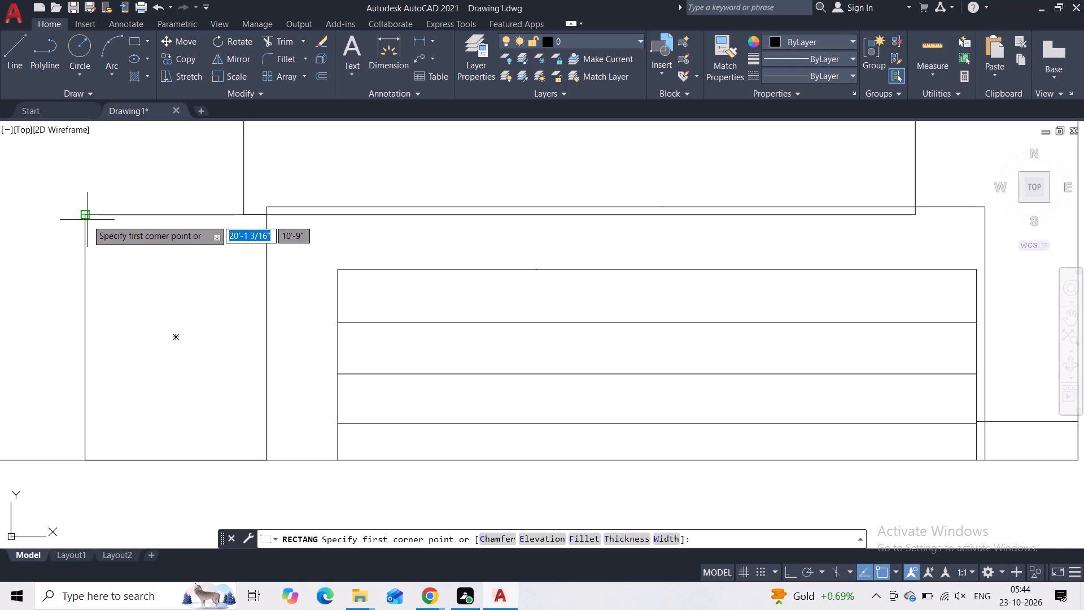
left_click(102, 242)
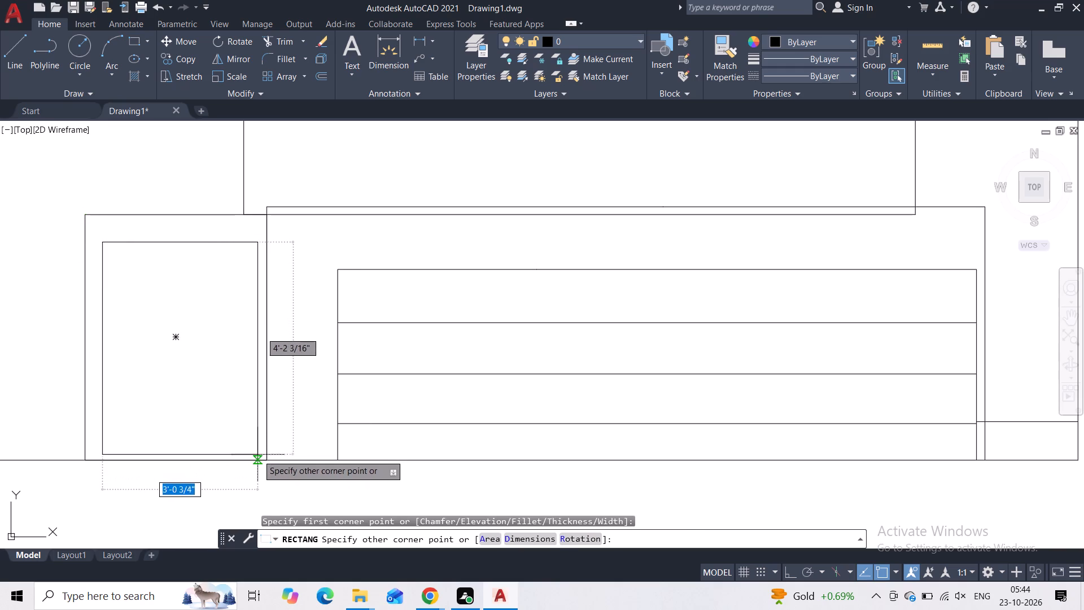
left_click(264, 460)
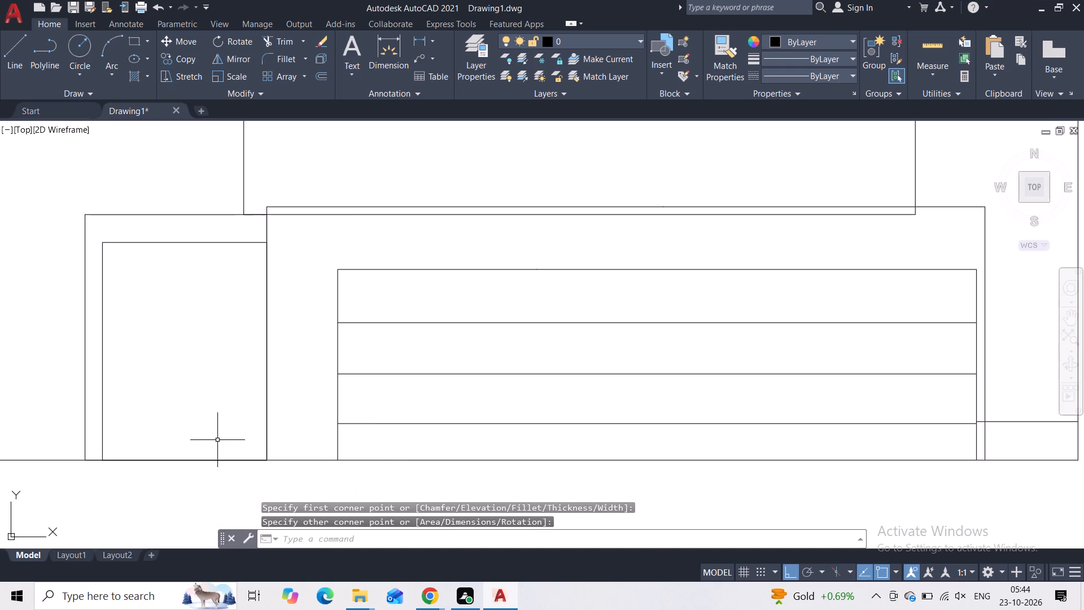
Draw a second nested rectangle from just inside the new rectangle's upper-left corner to the shared lower-right corner on the base line.
key("space")
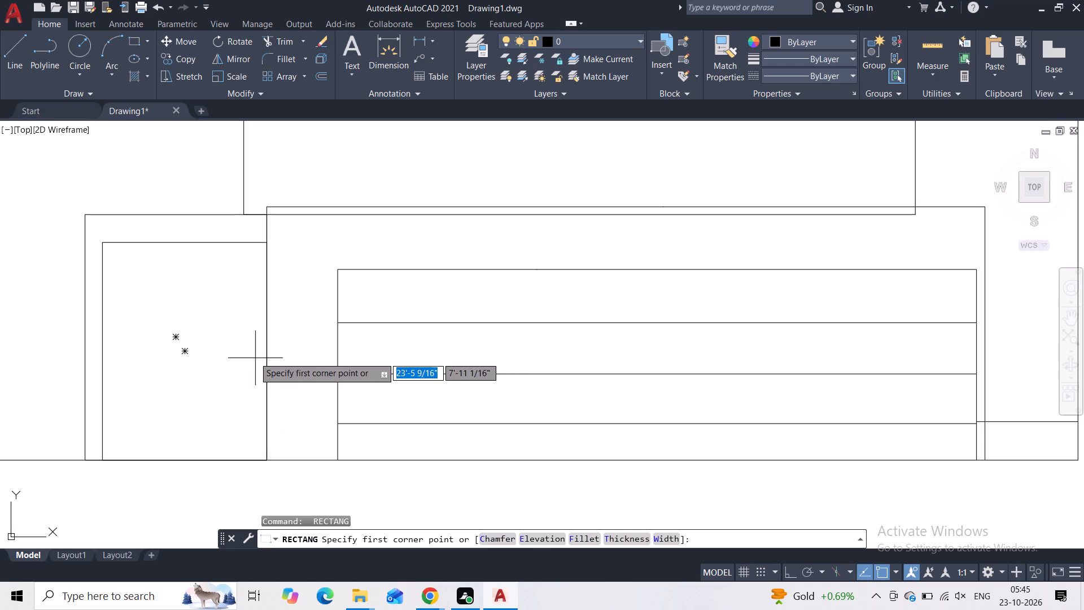
middle_click_drag(129, 273, 90, 259)
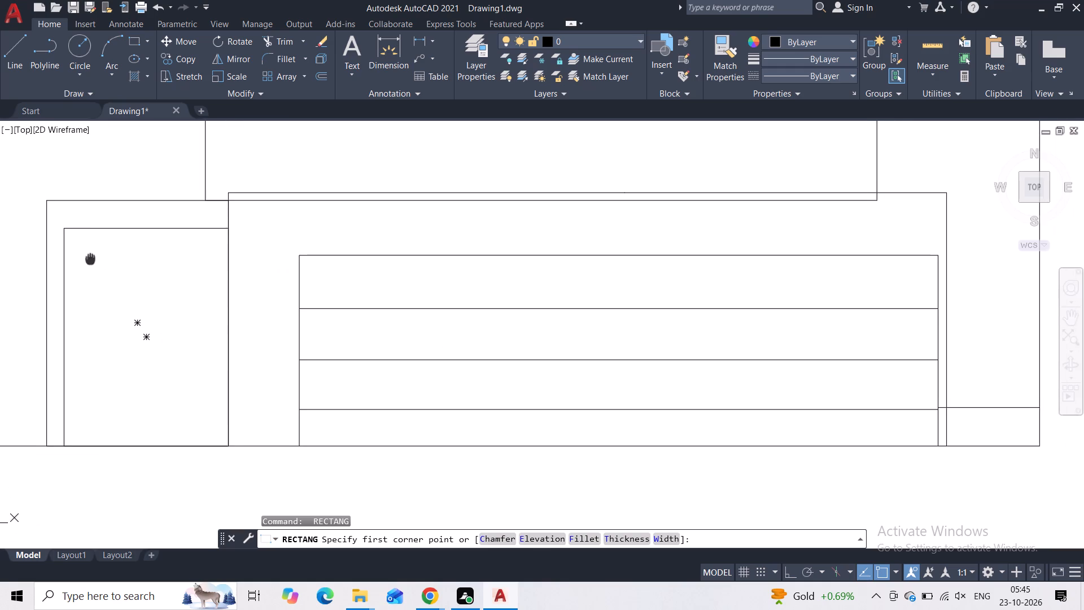
middle_click_drag(90, 259, 89, 257)
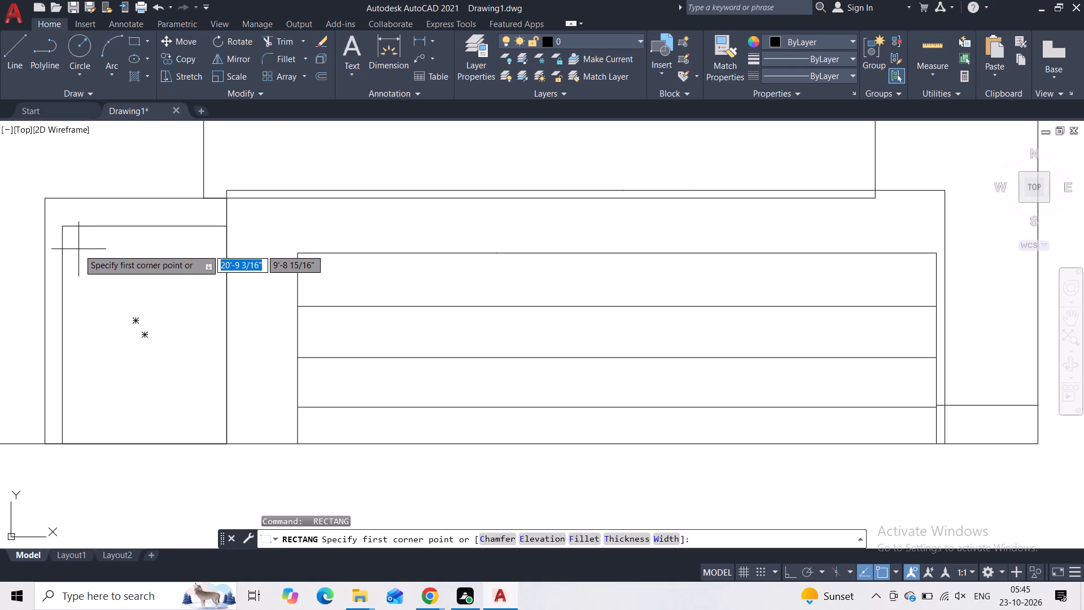
left_click(78, 249)
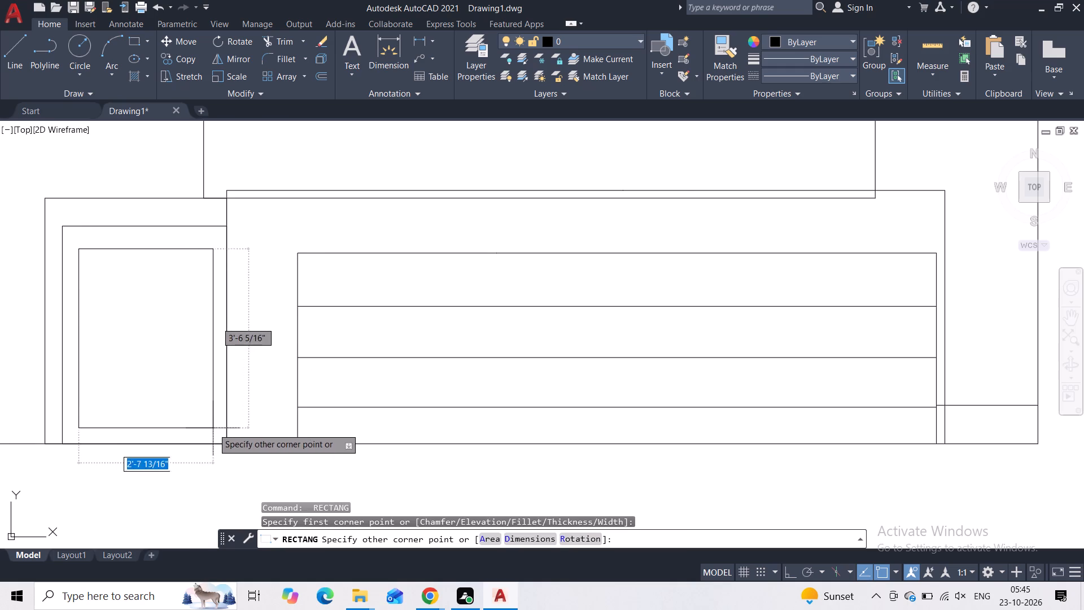
left_click(225, 441)
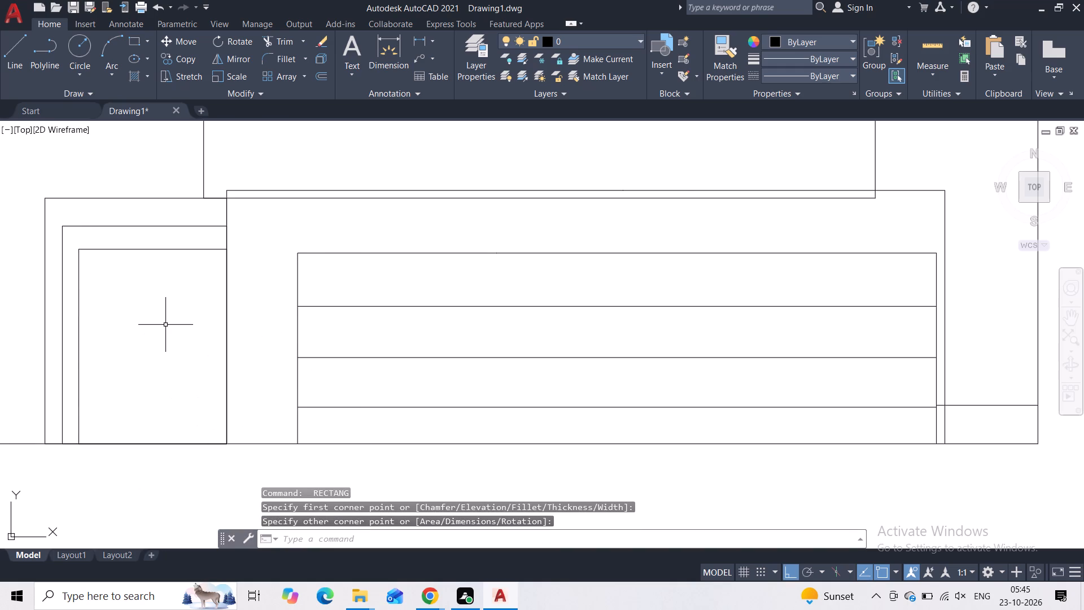
Draw a third nested rectangle about 3'-4" high, from just inside the innermost rectangle's upper-left corner to the shared lower-right corner.
scroll(160, 316, "up", 1)
middle_click_drag(149, 311, 220, 296)
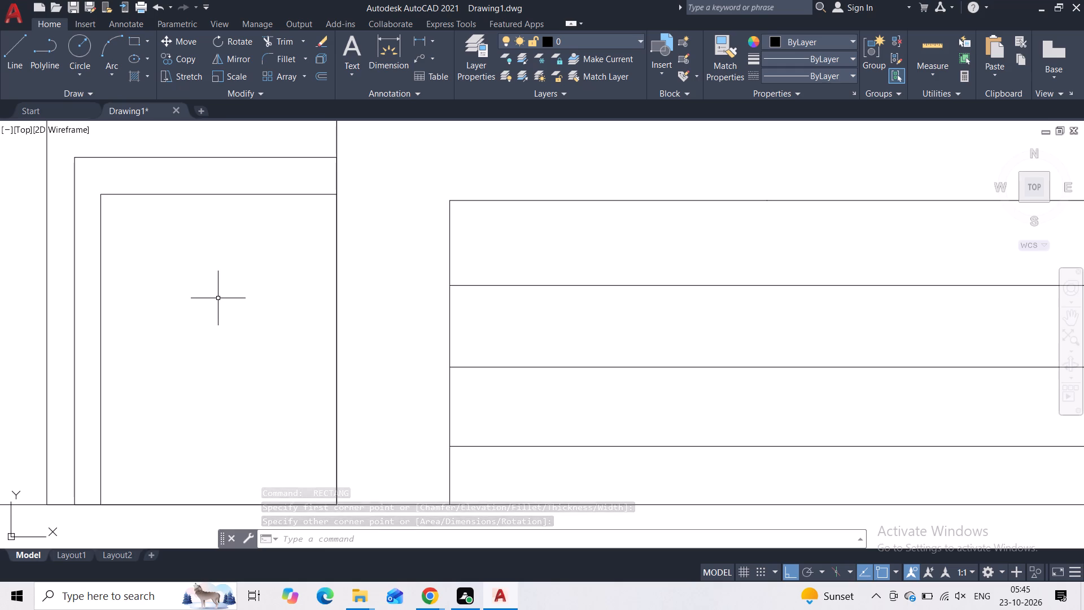
key("space")
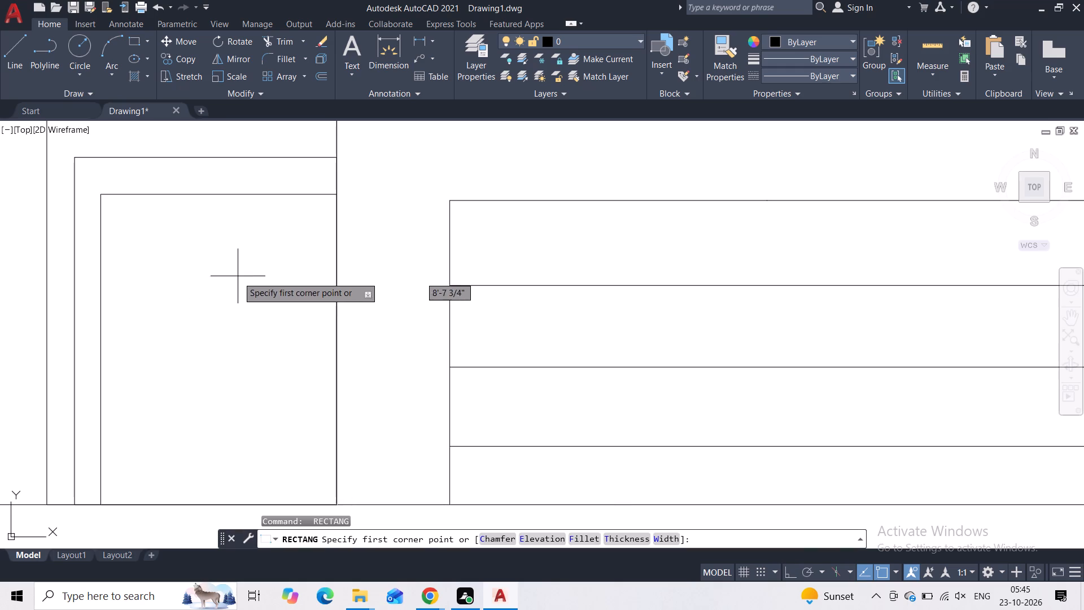
left_click(123, 227)
middle_click_drag(272, 399, 213, 328)
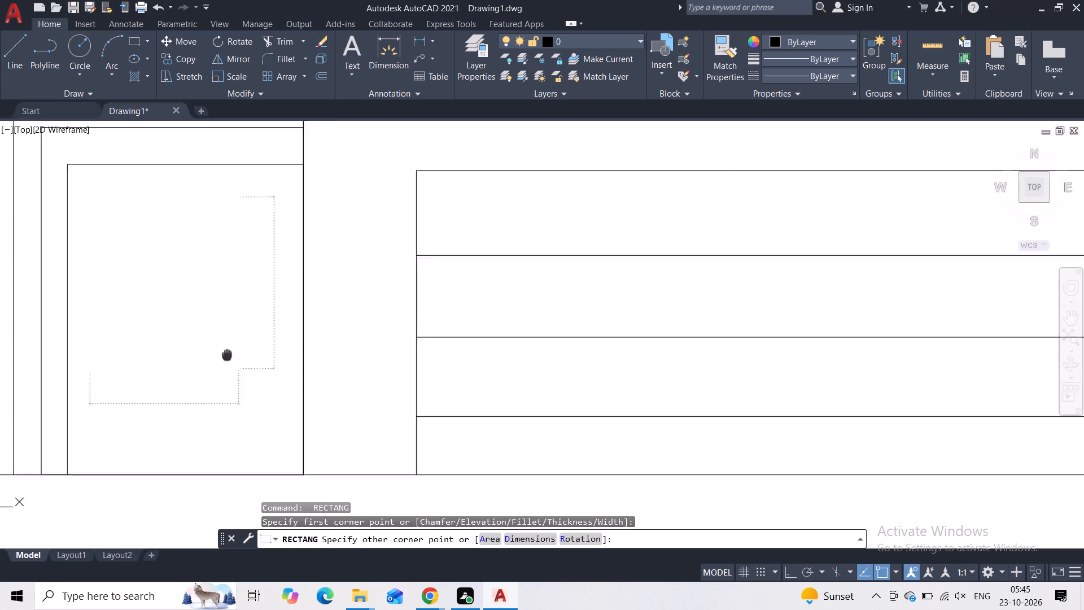
middle_click_drag(213, 328, 211, 325)
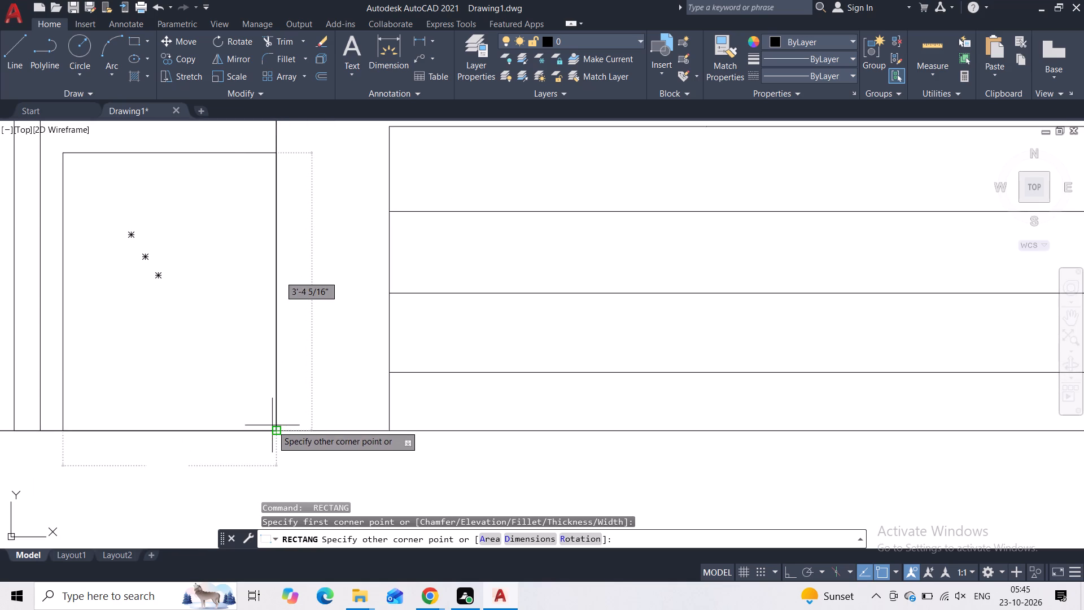
left_click(274, 434)
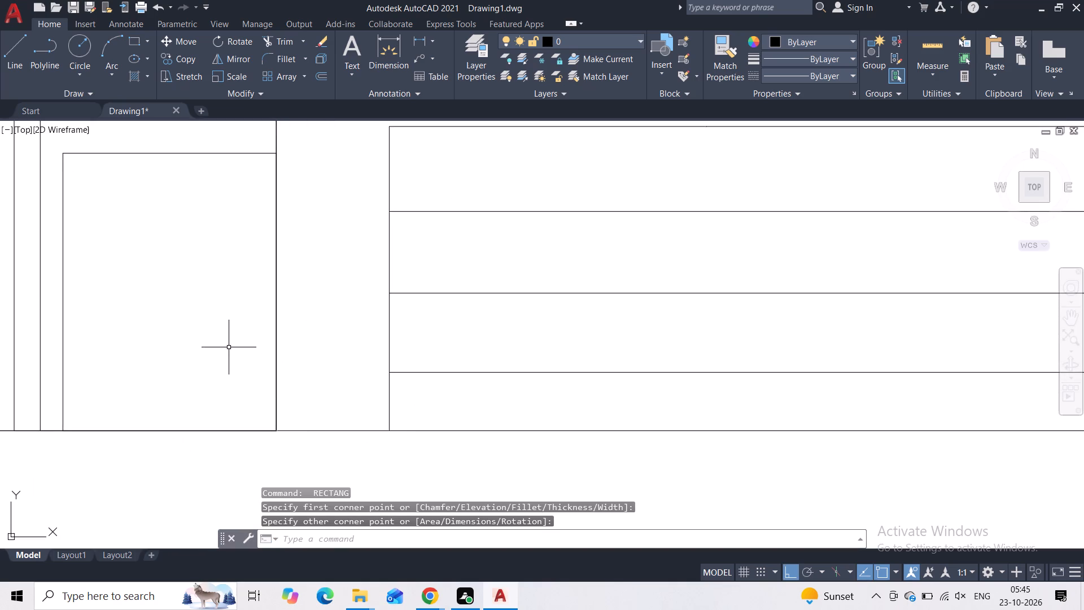
Draw a fourth nested rectangle from just inside the innermost rectangle's upper-left corner to the shared lower-right corner on the base line.
scroll(211, 299, "down", 1)
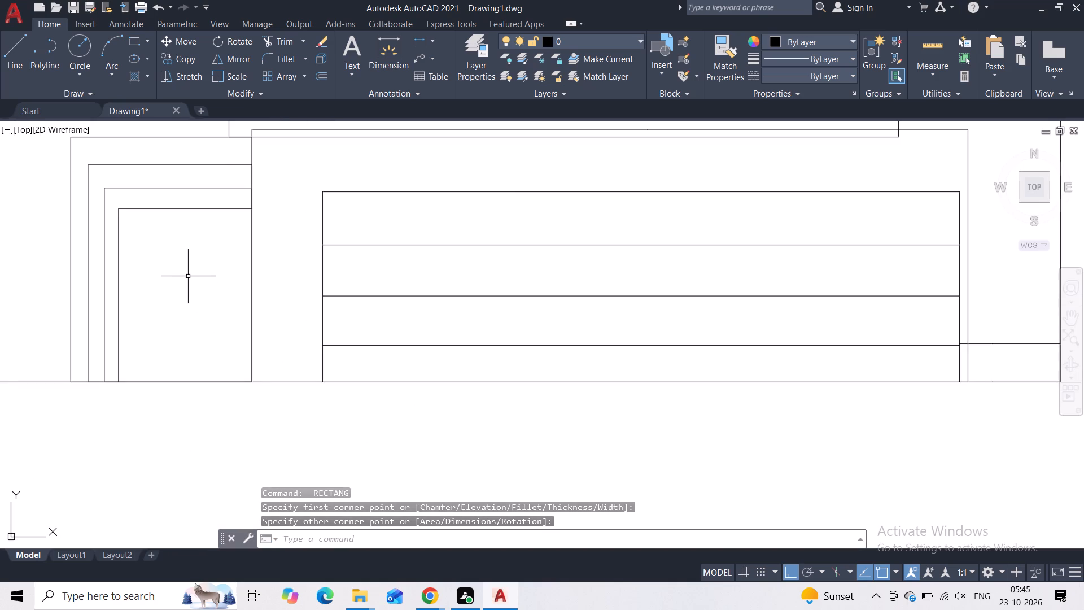
key("space")
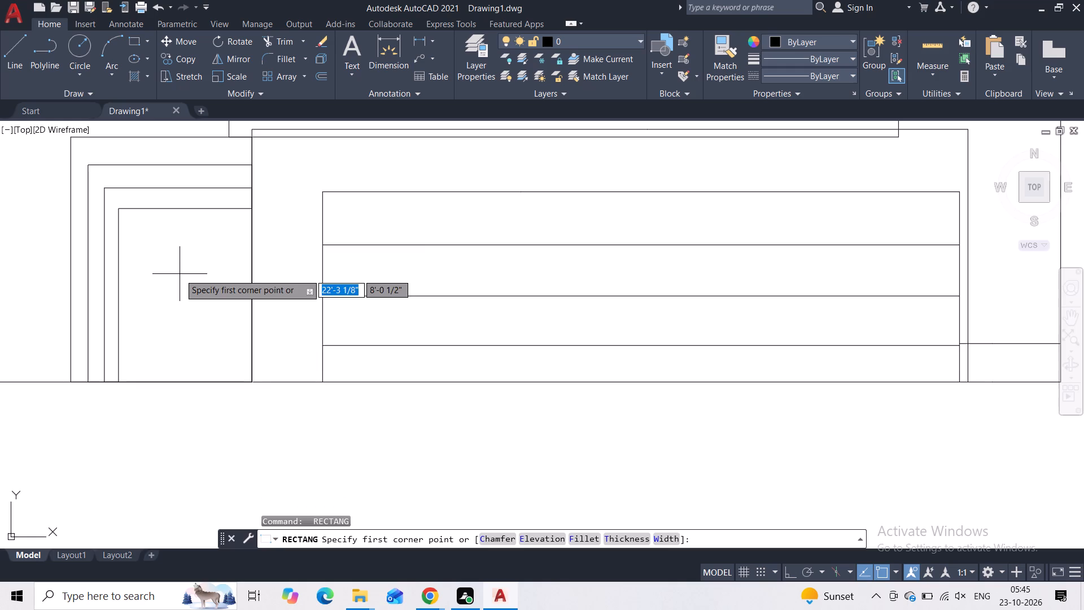
scroll(131, 233, "up", 1)
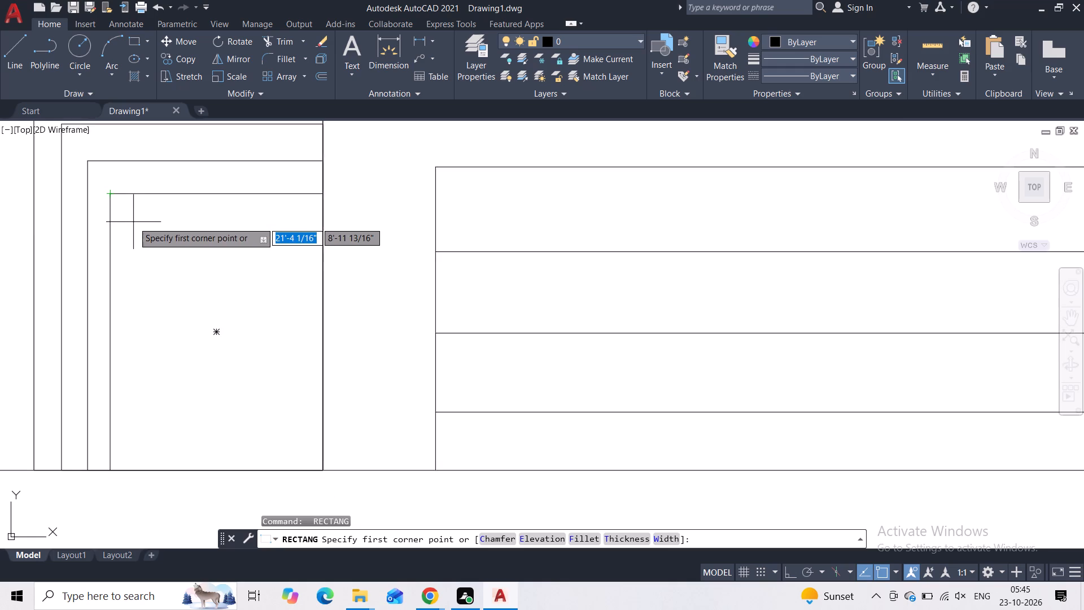
left_click(132, 225)
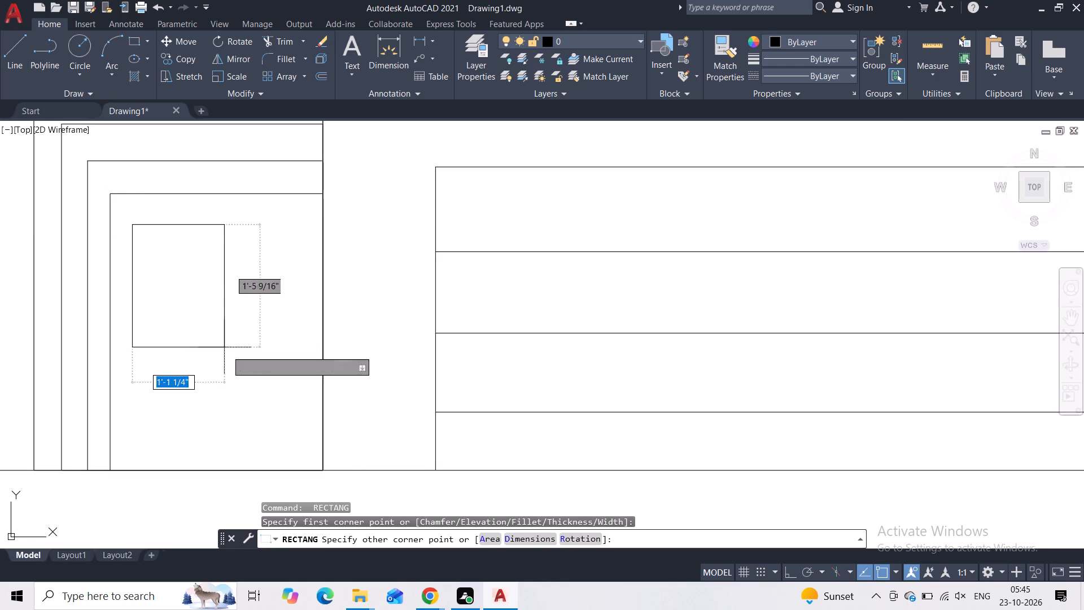
middle_click_drag(280, 416, 194, 343)
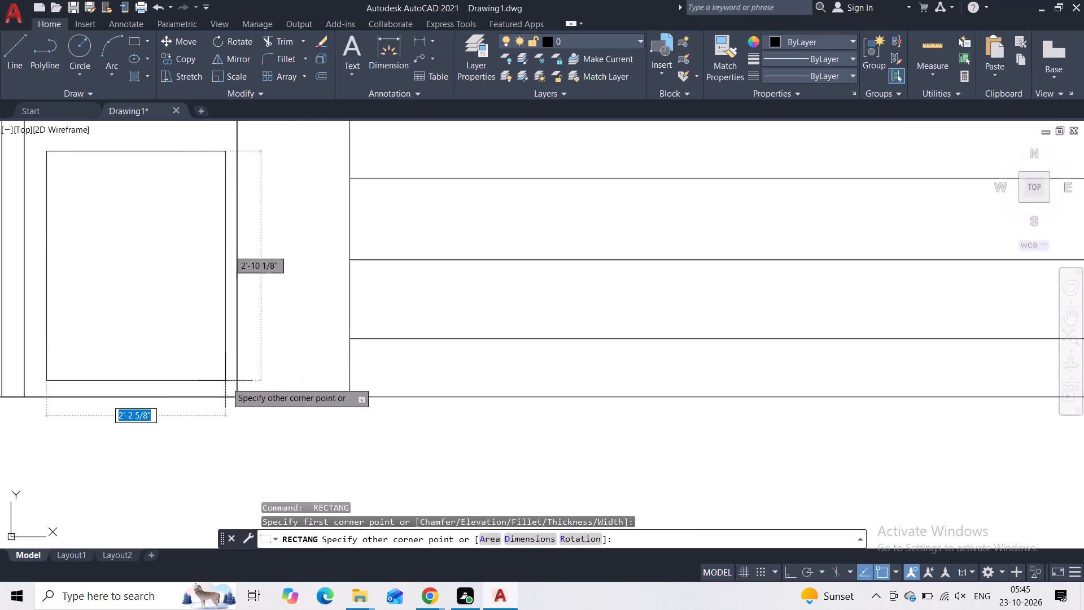
left_click(237, 402)
Draw a diagonal line from just below the outermost nested rectangle's upper-left corner to the innermost rectangle's upper-left corner.
middle_click_drag(128, 303, 138, 314)
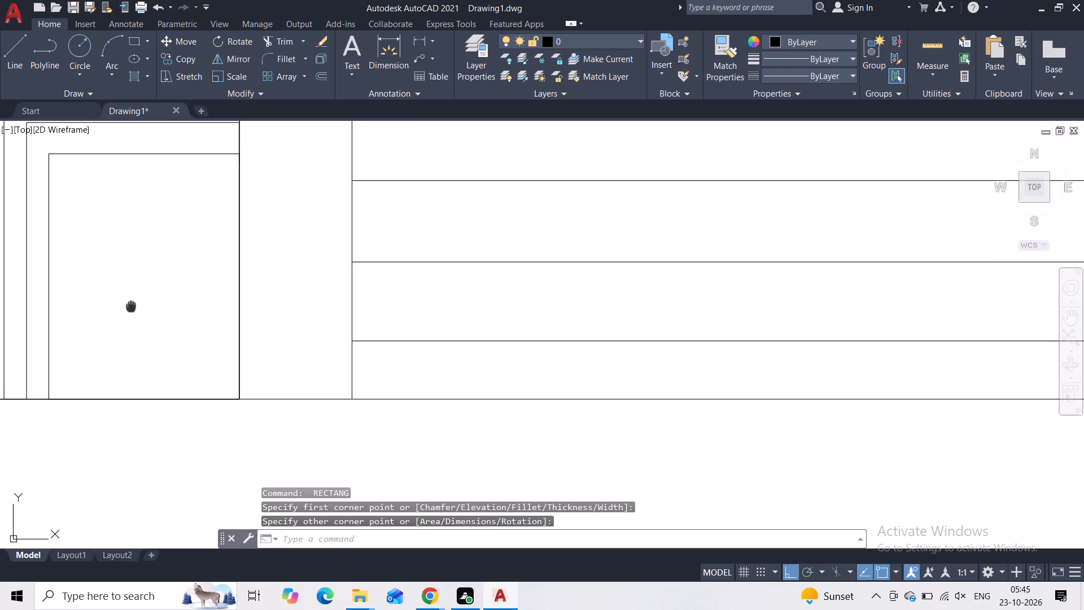
middle_click_drag(138, 314, 165, 334)
middle_click_drag(203, 386, 203, 380)
scroll(129, 218, "up", 1)
middle_click_drag(129, 219, 246, 303)
scroll(247, 306, "down", 2)
left_click(18, 42)
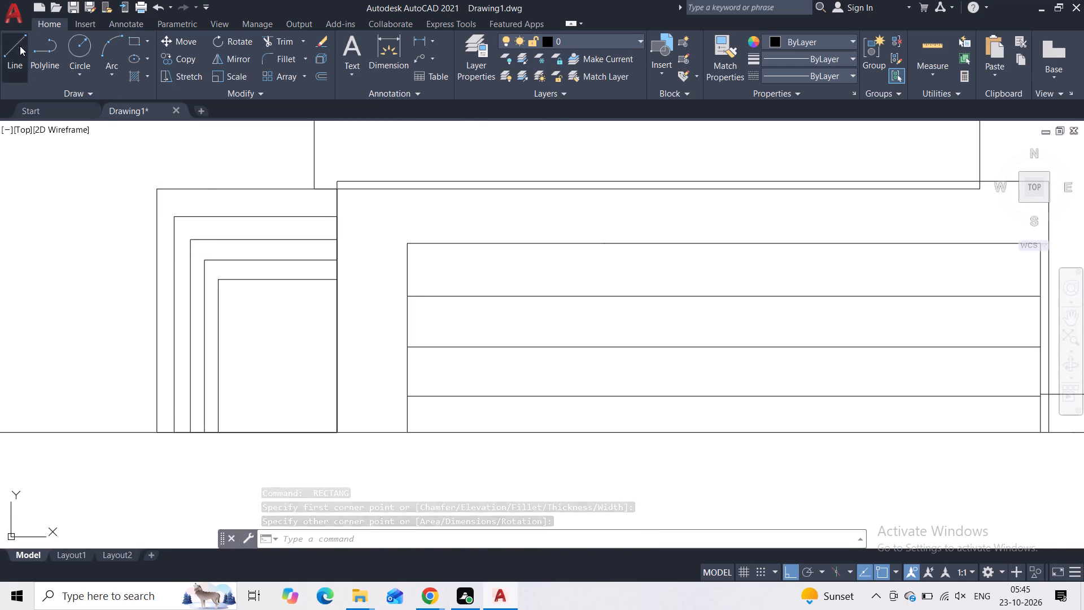
left_click(160, 195)
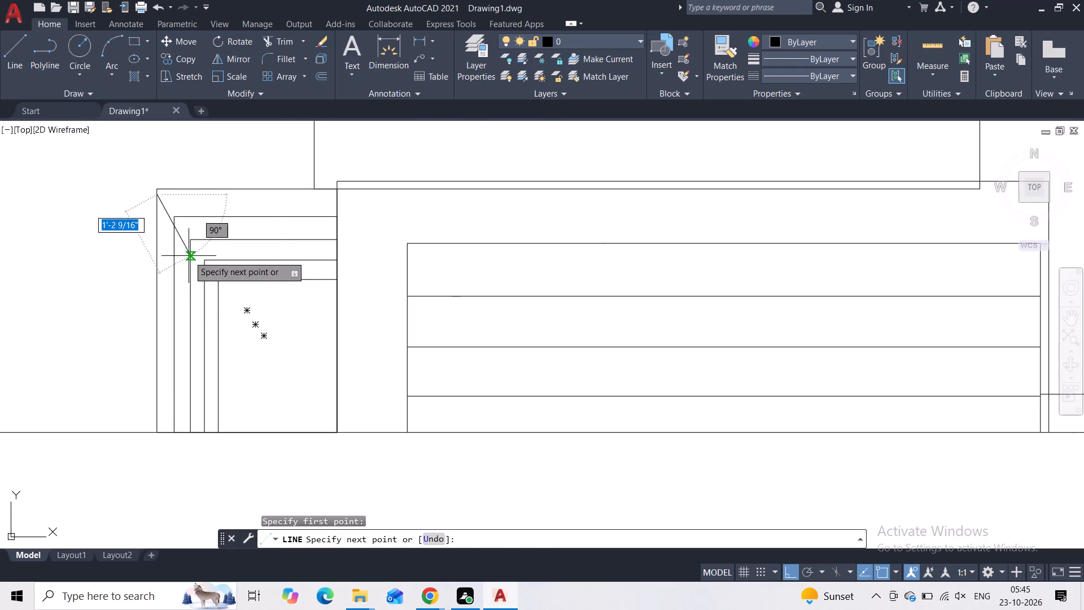
middle_click_drag(190, 252, 176, 225)
scroll(176, 225, "up", 2)
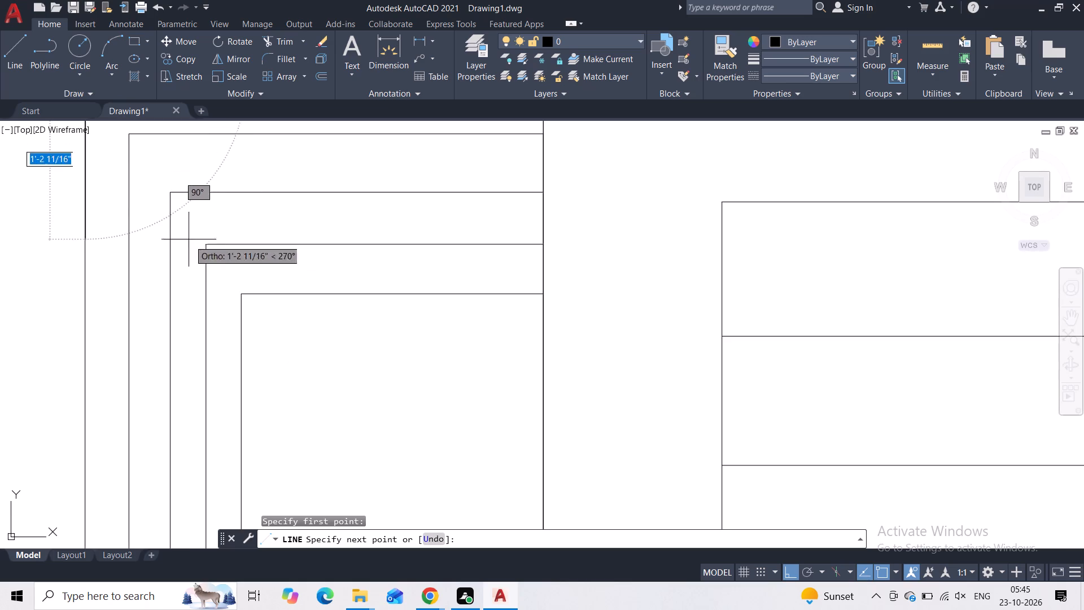
left_click(244, 295)
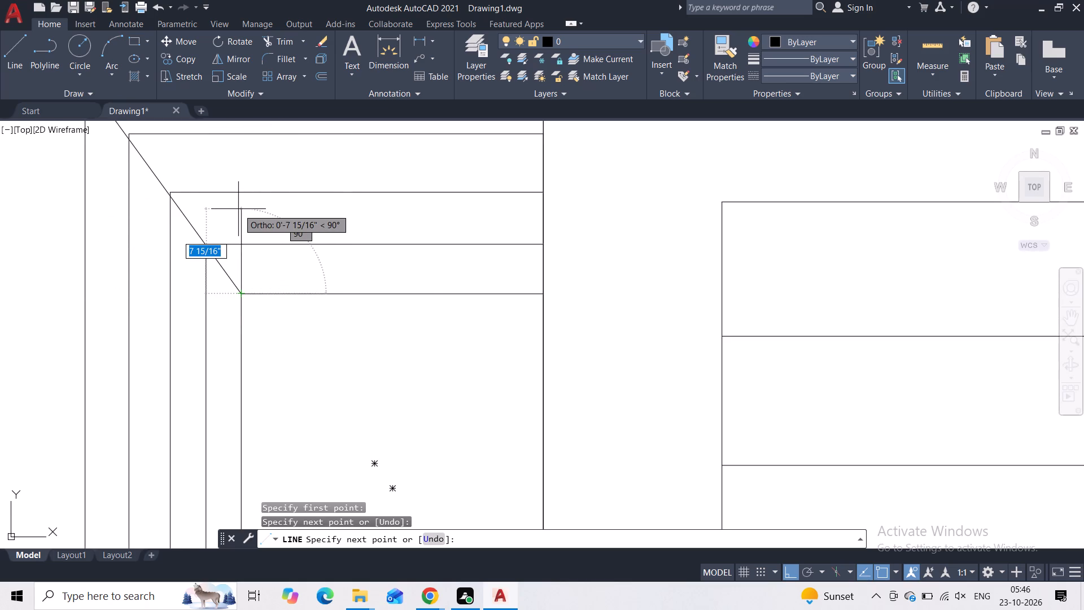
key("Escape")
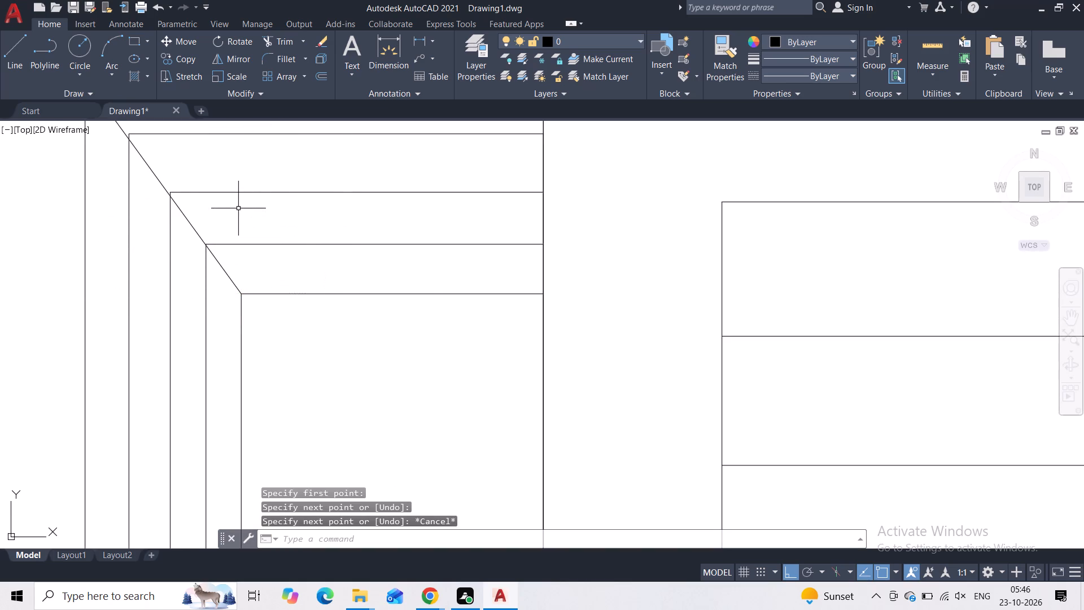
Stretch the diagonal line's upper end to the upper-left corner of the outermost nested rectangle.
scroll(264, 181, "down", 2)
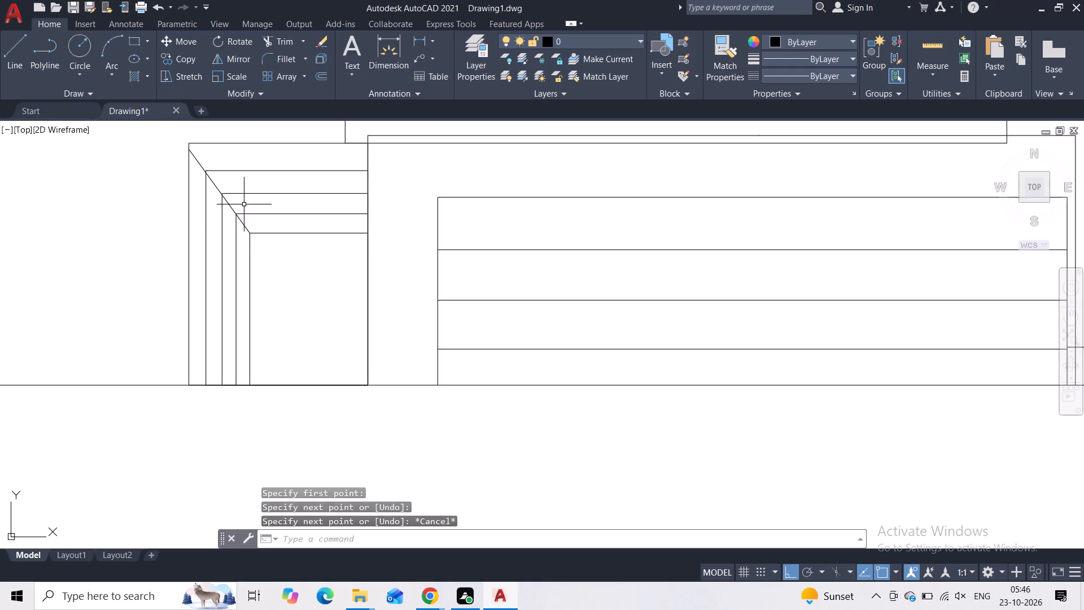
middle_click_drag(244, 204, 158, 266)
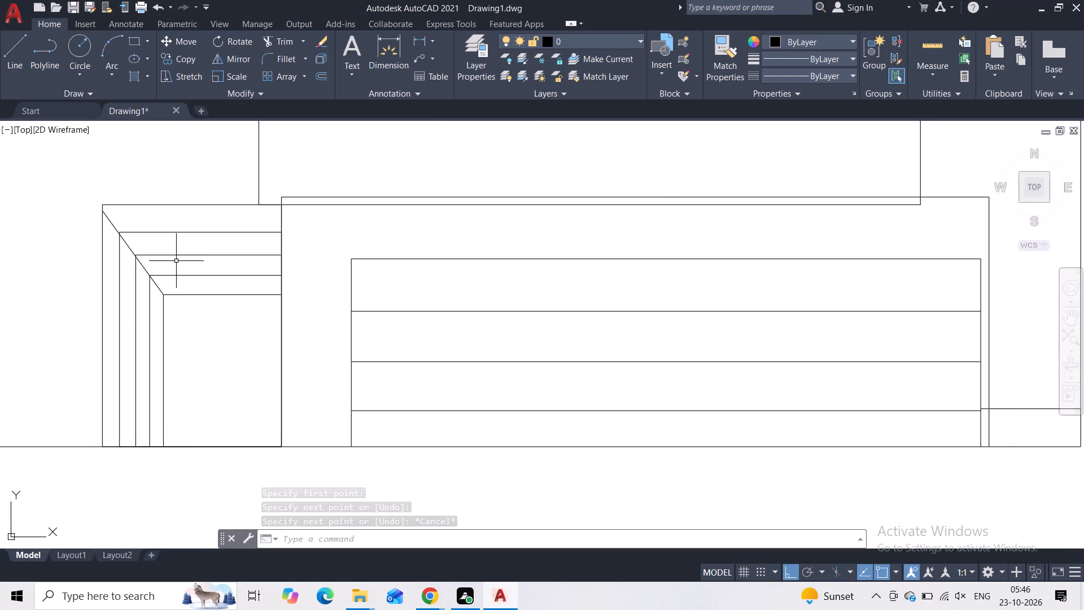
middle_click_drag(126, 233, 154, 217)
scroll(151, 217, "up", 2)
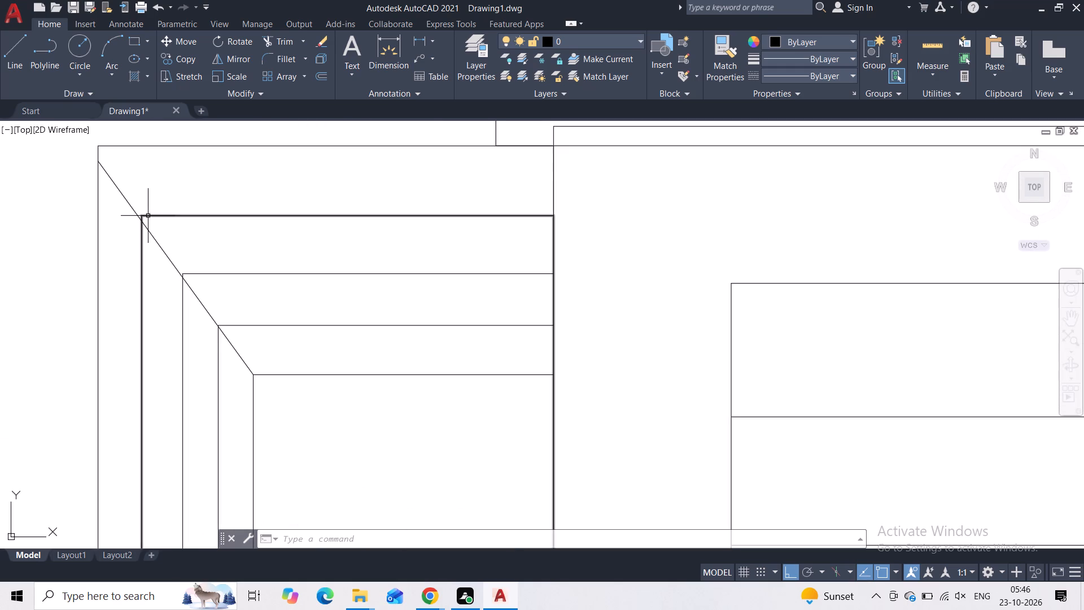
scroll(146, 203, "up", 1)
middle_click_drag(146, 203, 185, 312)
left_click(156, 280)
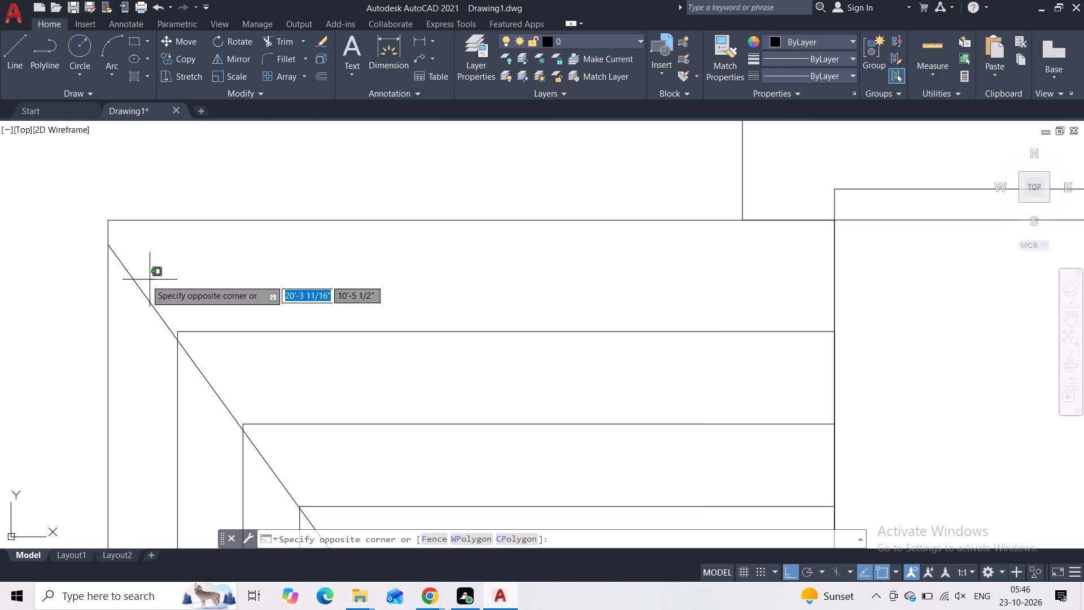
left_click(137, 303)
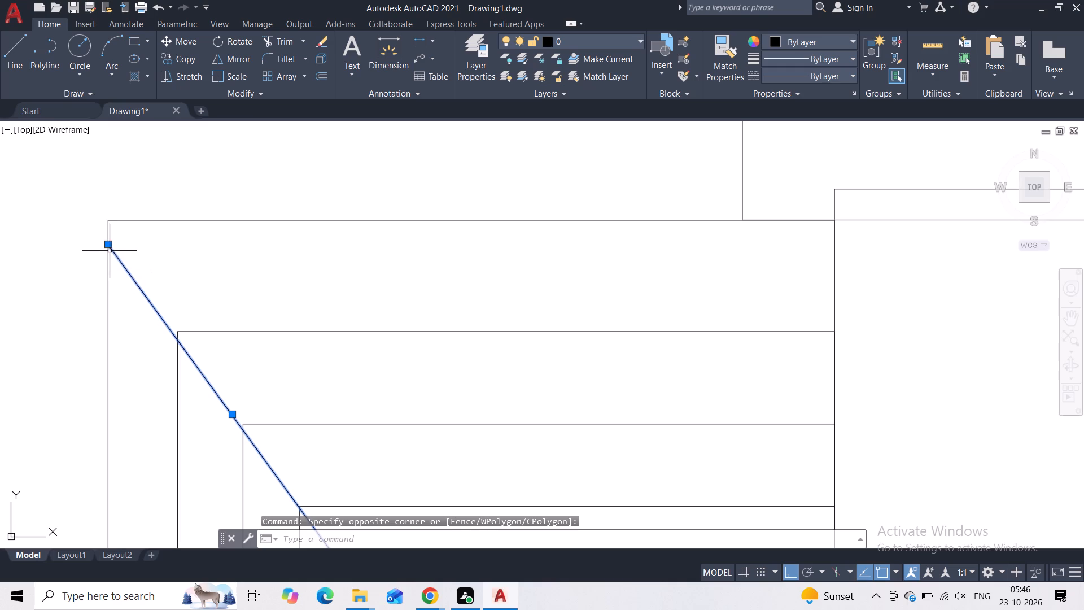
left_click(108, 246)
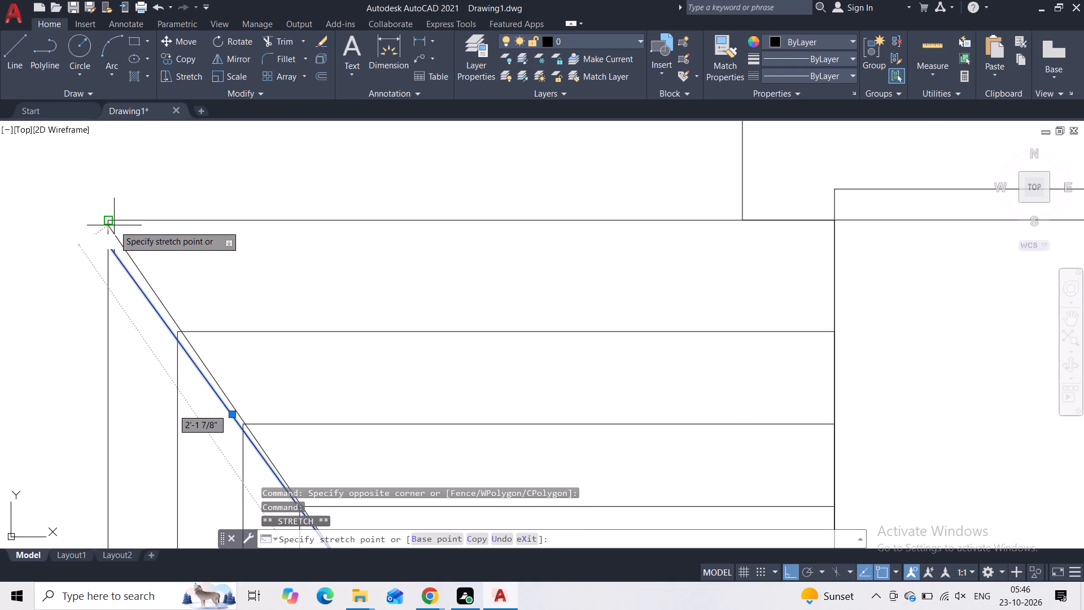
left_click(113, 225)
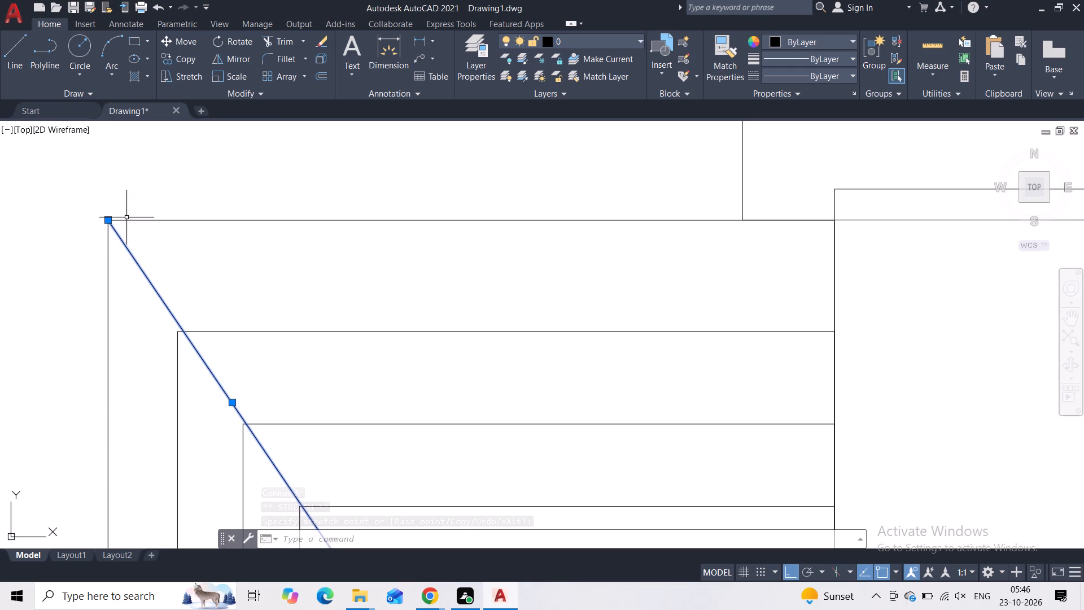
Draw an inset rectangle about 2'-2" wide inside the innermost nested rectangle, with narrow side and top margins, down to the base line.
key("space")
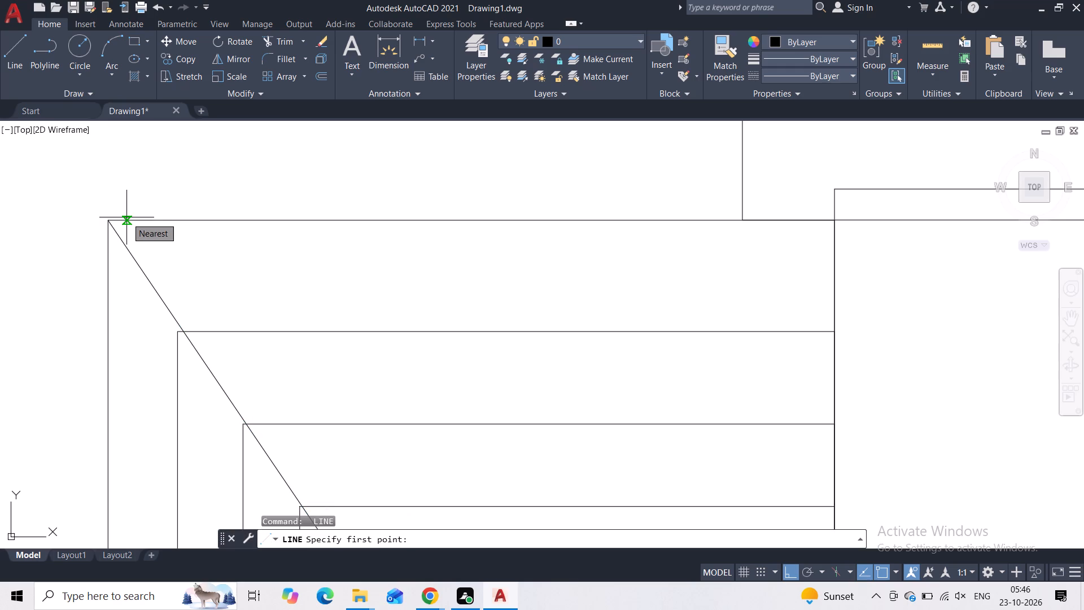
scroll(321, 259, "down", 1)
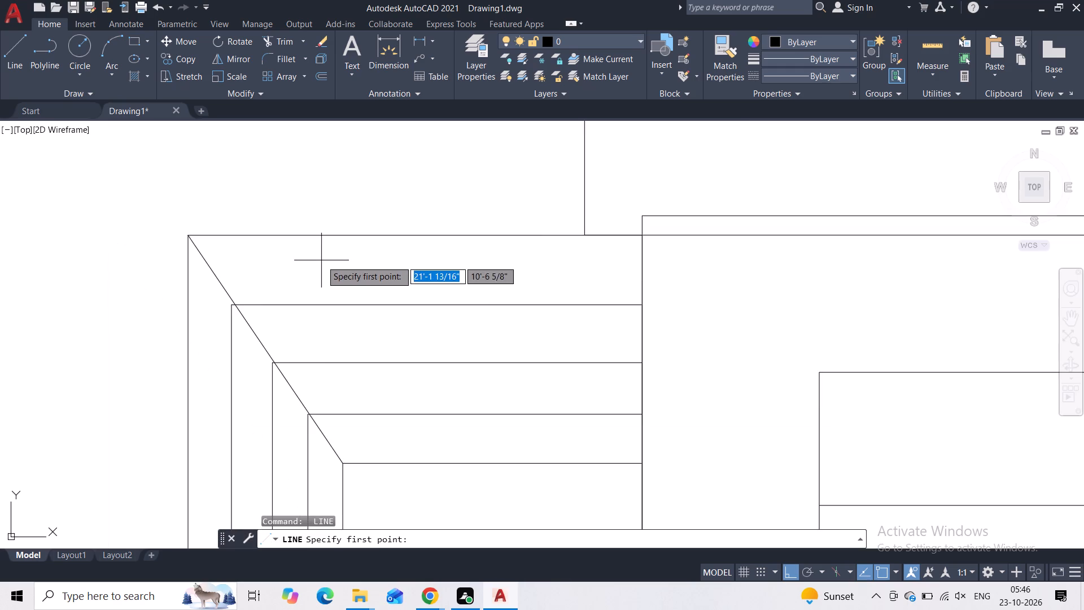
scroll(347, 287, "down", 2)
middle_click_drag(397, 390, 304, 266)
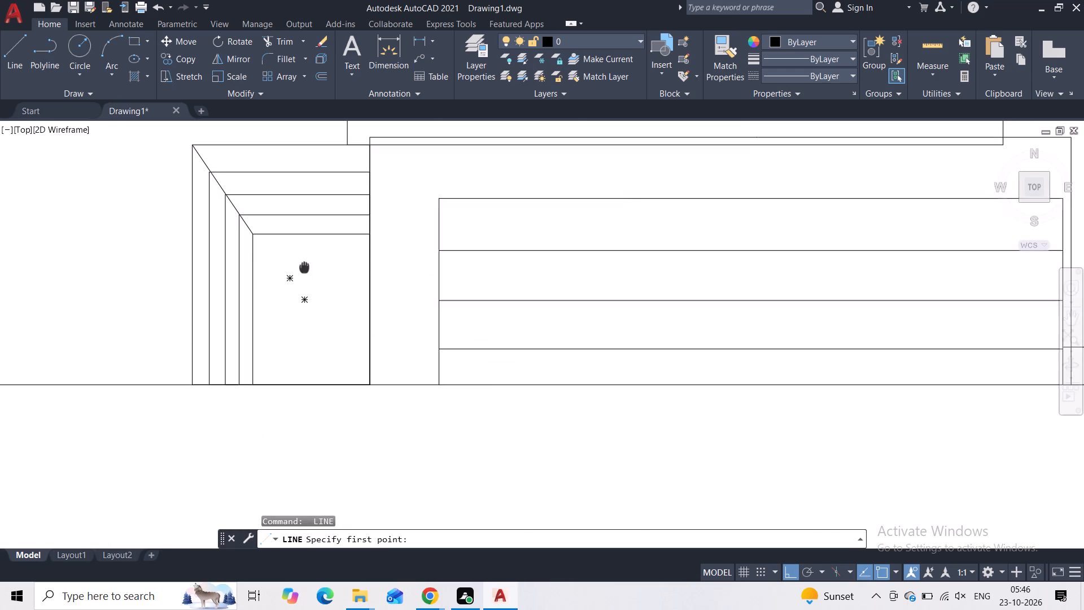
middle_click_drag(304, 266, 305, 251)
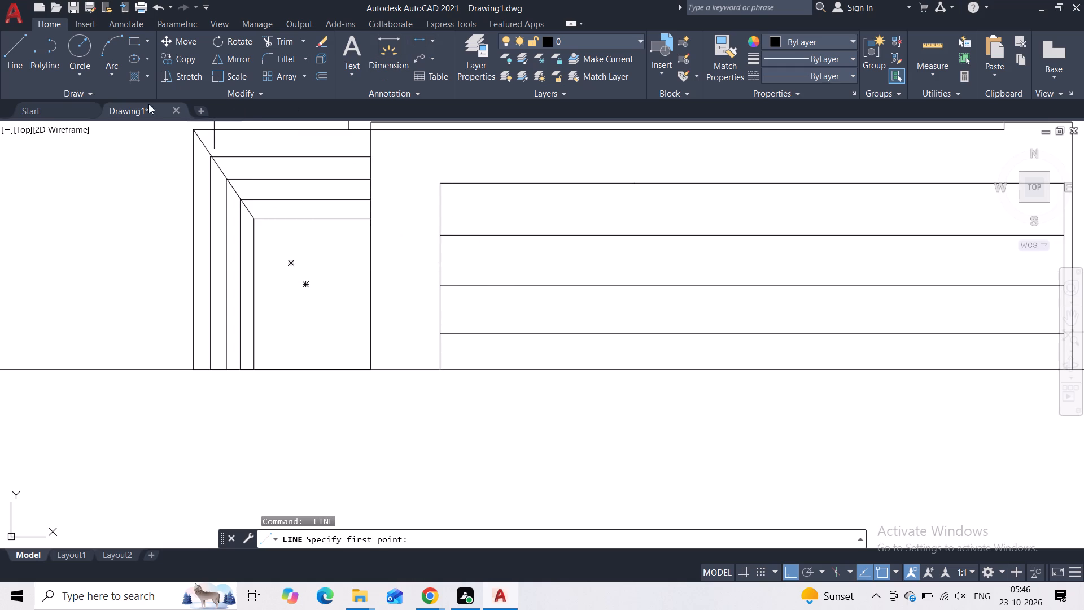
left_click(133, 38)
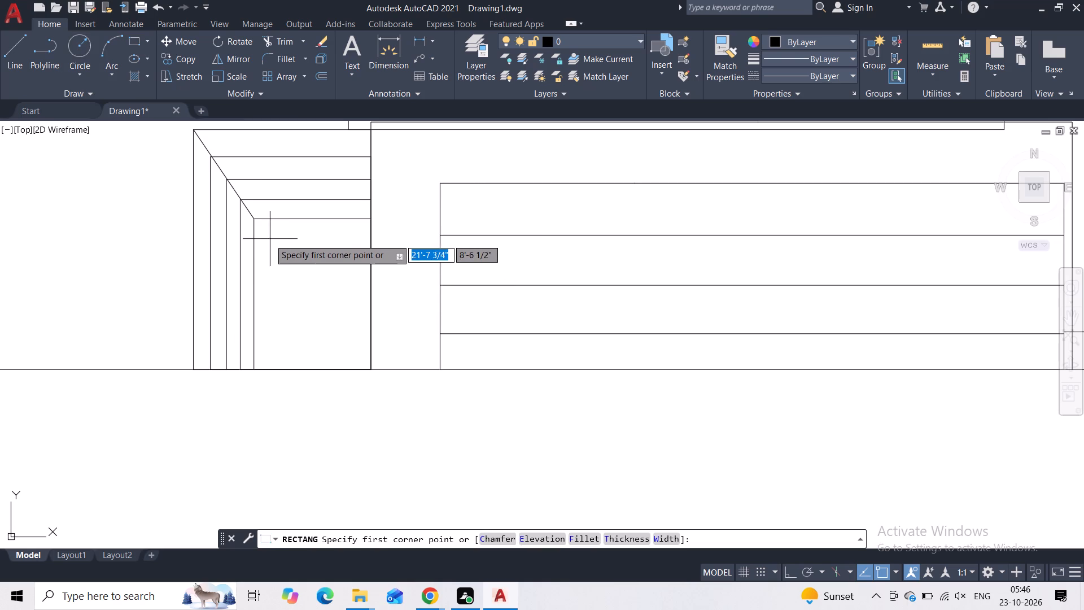
scroll(269, 238, "up", 3)
left_click(223, 188)
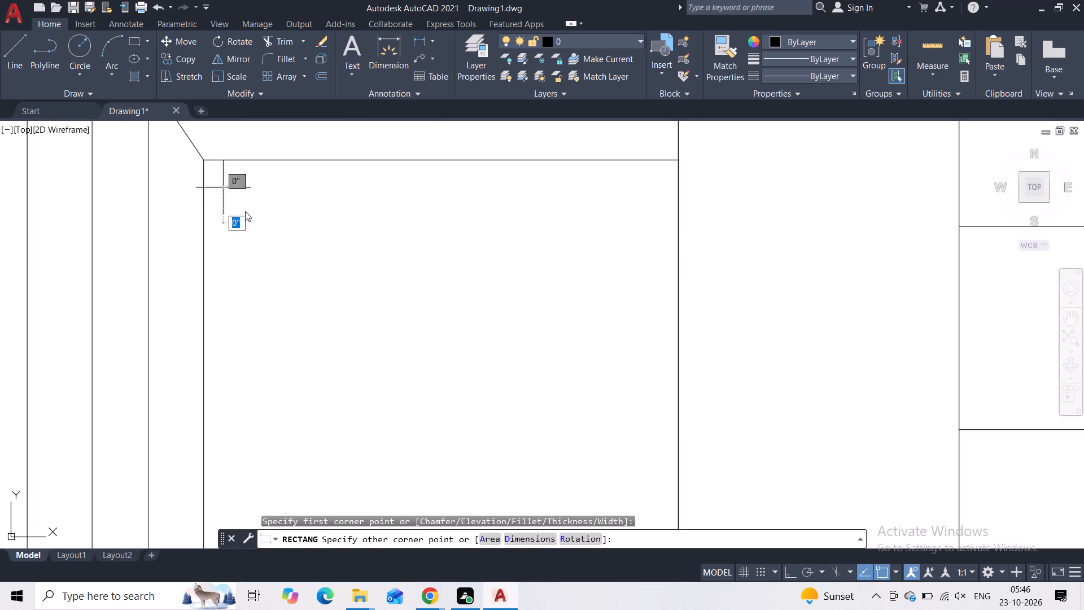
middle_click_drag(352, 352, 231, 233)
scroll(269, 274, "down", 1)
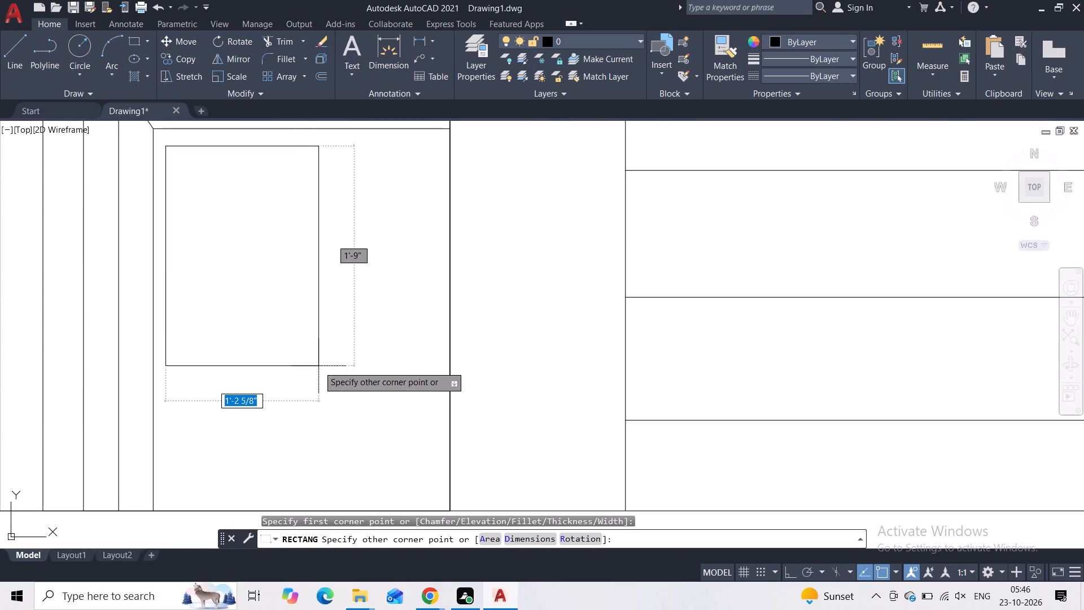
scroll(352, 396, "down", 1)
middle_click_drag(352, 396, 338, 360)
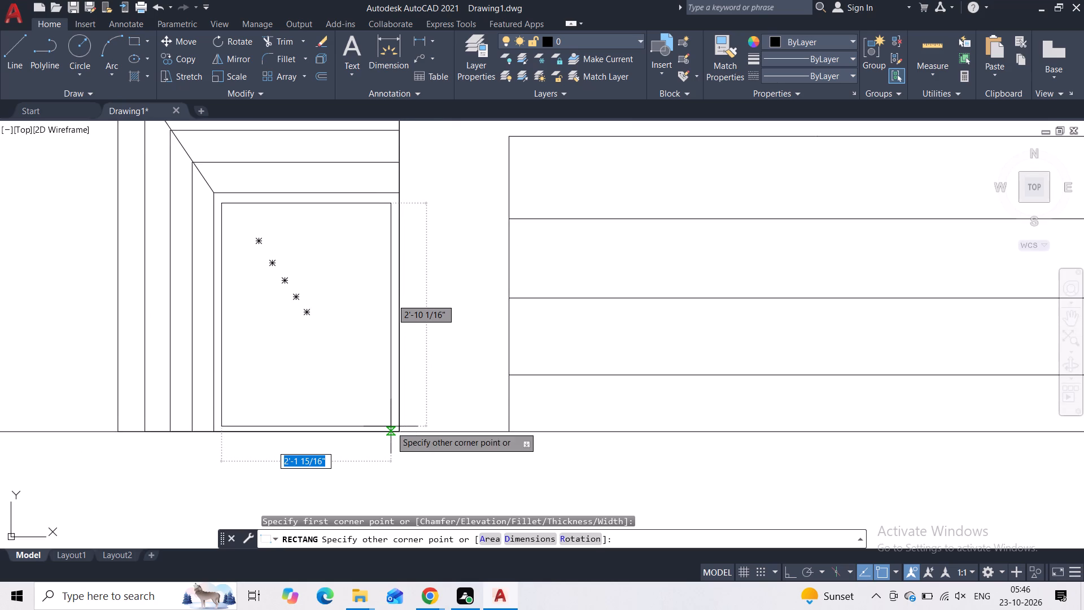
left_click(391, 426)
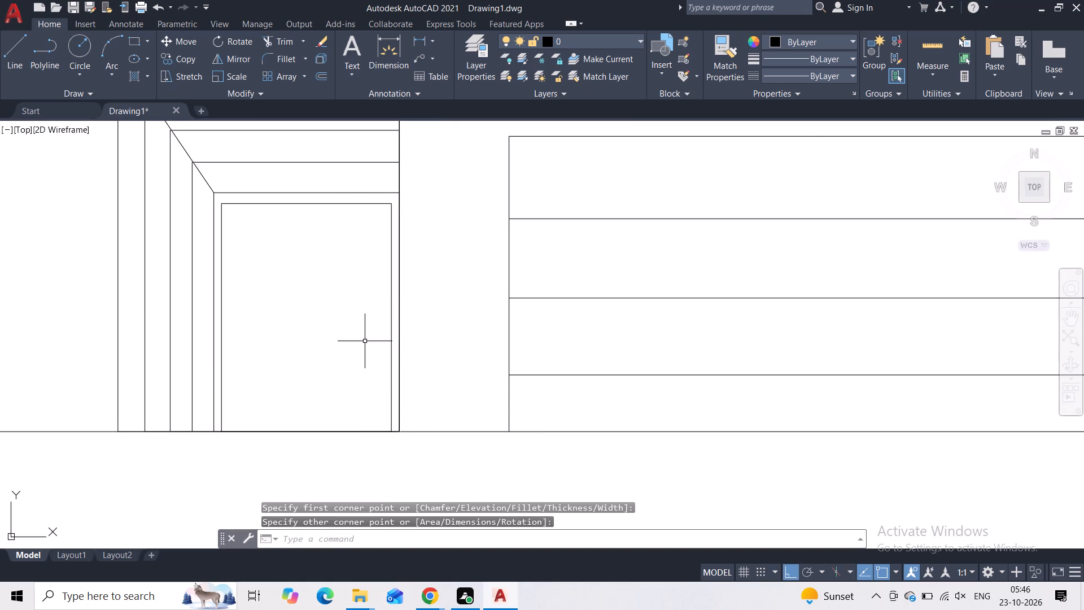
Stretch the inset rectangle's bottom edge slightly up off the base line.
scroll(349, 420, "up", 4)
middle_click_drag(369, 446, 353, 264)
left_click(324, 316)
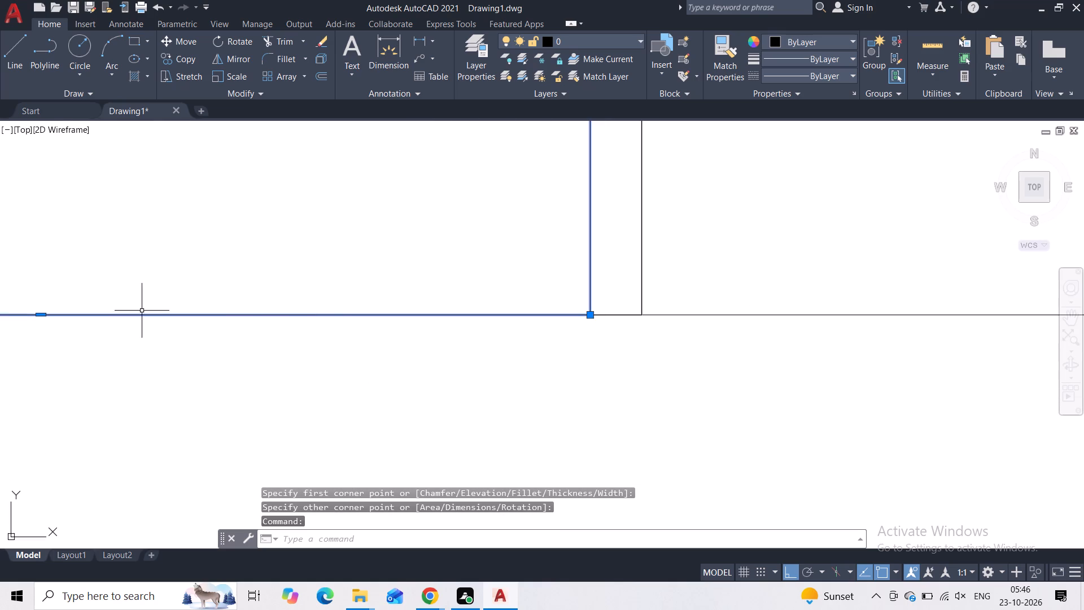
middle_click_drag(137, 307, 319, 278)
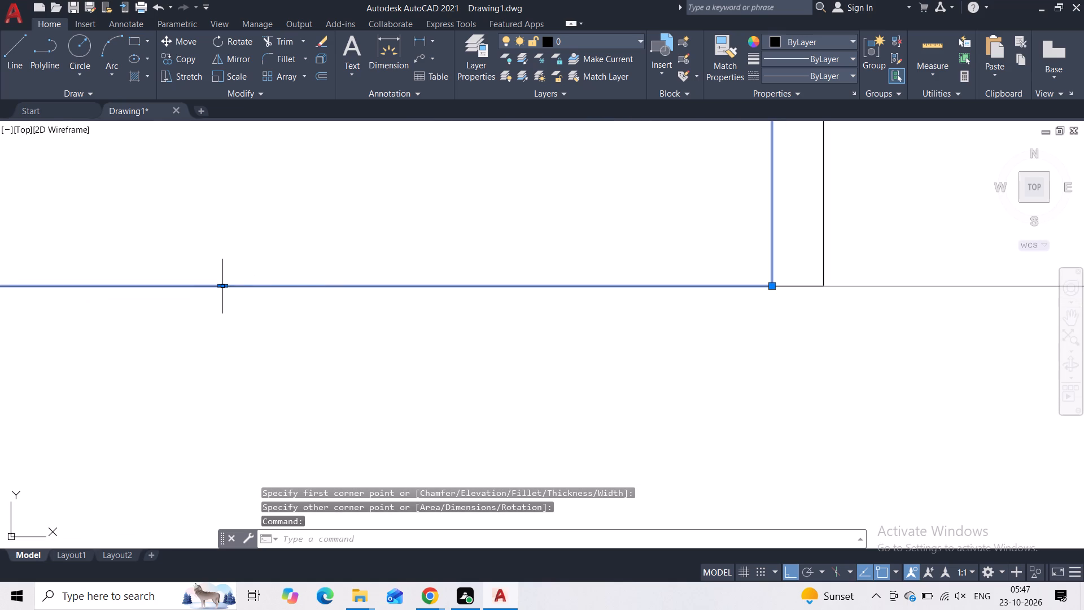
left_click(220, 284)
left_click(220, 276)
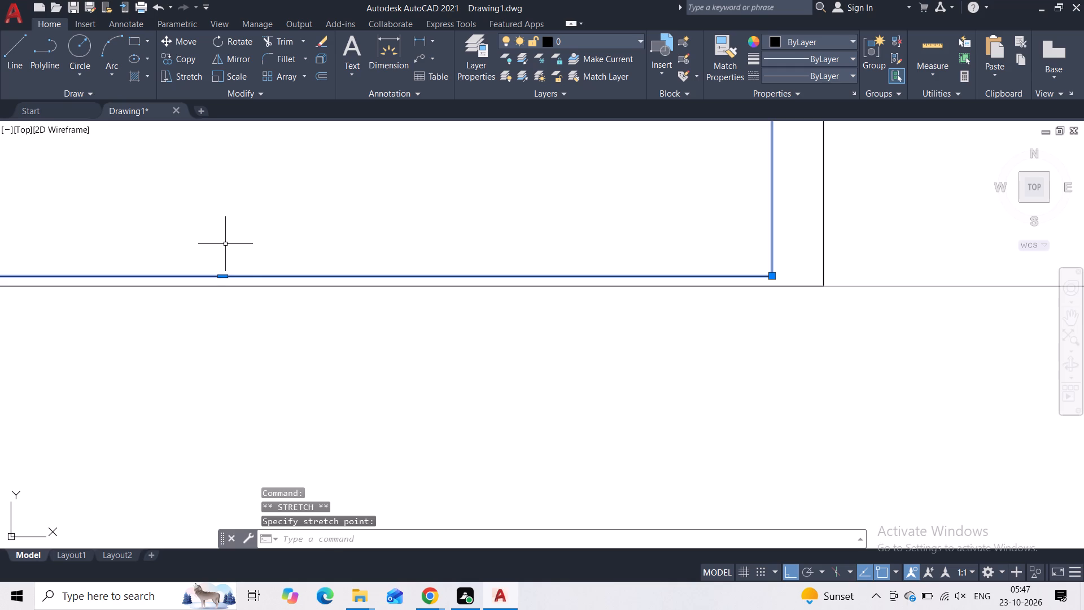
key("grave")
key("Escape")
Stretch the inset rectangle's bottom edge slightly further up from the base line.
scroll(224, 242, "down", 2)
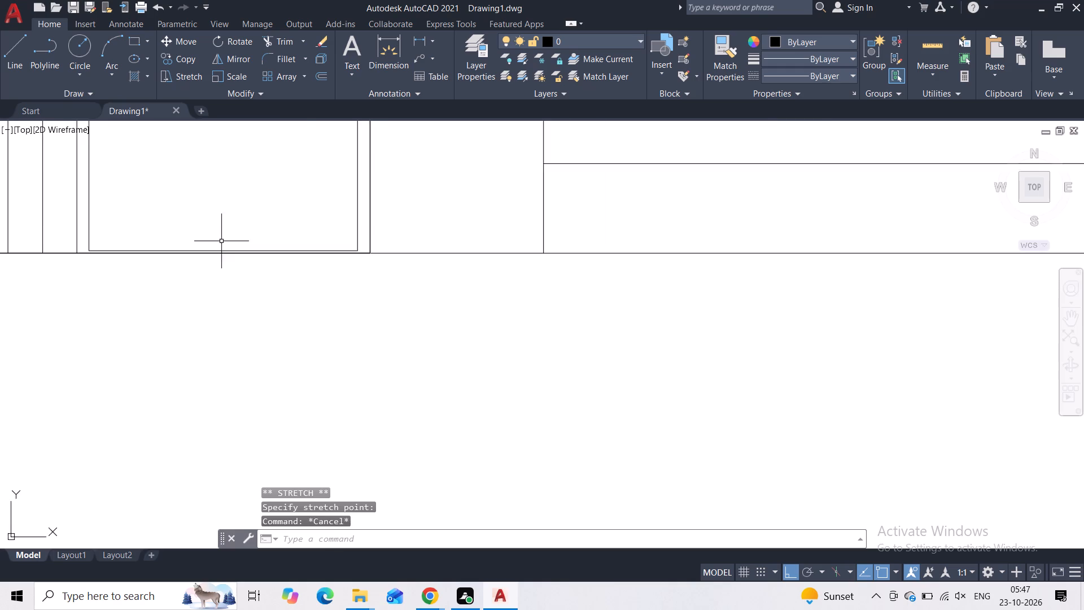
scroll(221, 241, "down", 2)
middle_click_drag(224, 299, 265, 442)
middle_click_drag(243, 363, 243, 362)
scroll(243, 363, "up", 2)
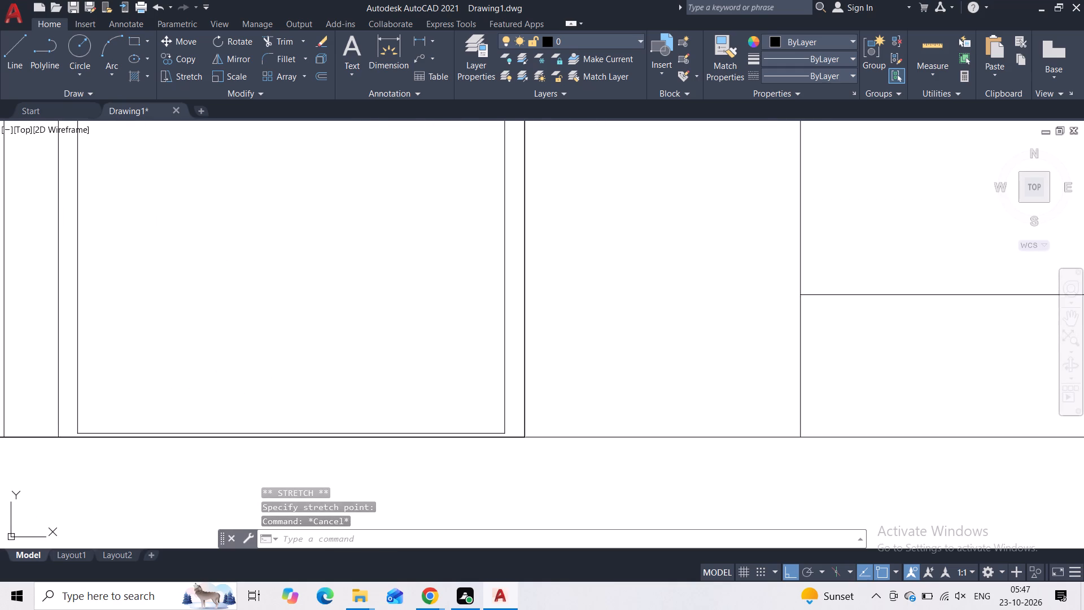
middle_click_drag(243, 362, 246, 310)
scroll(238, 369, "up", 3)
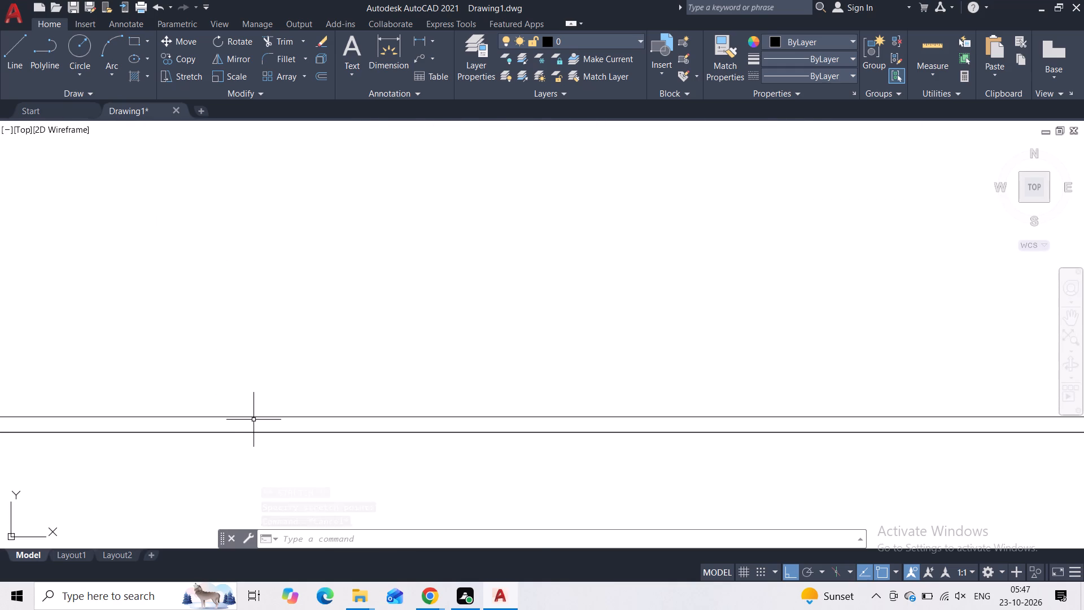
left_click(251, 413)
left_click(253, 418)
left_click(255, 418)
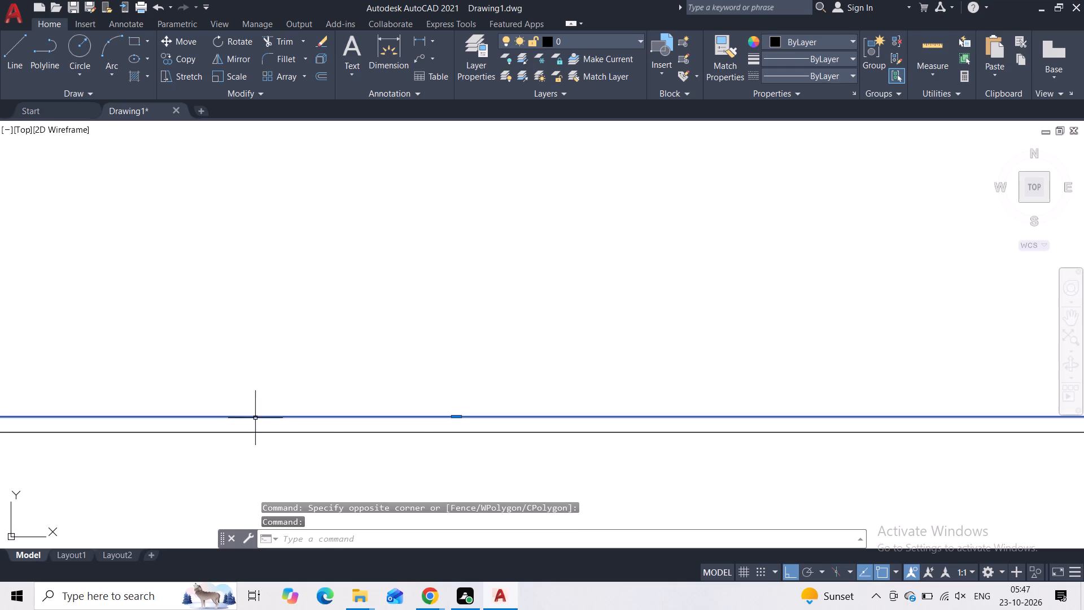
left_click(455, 419)
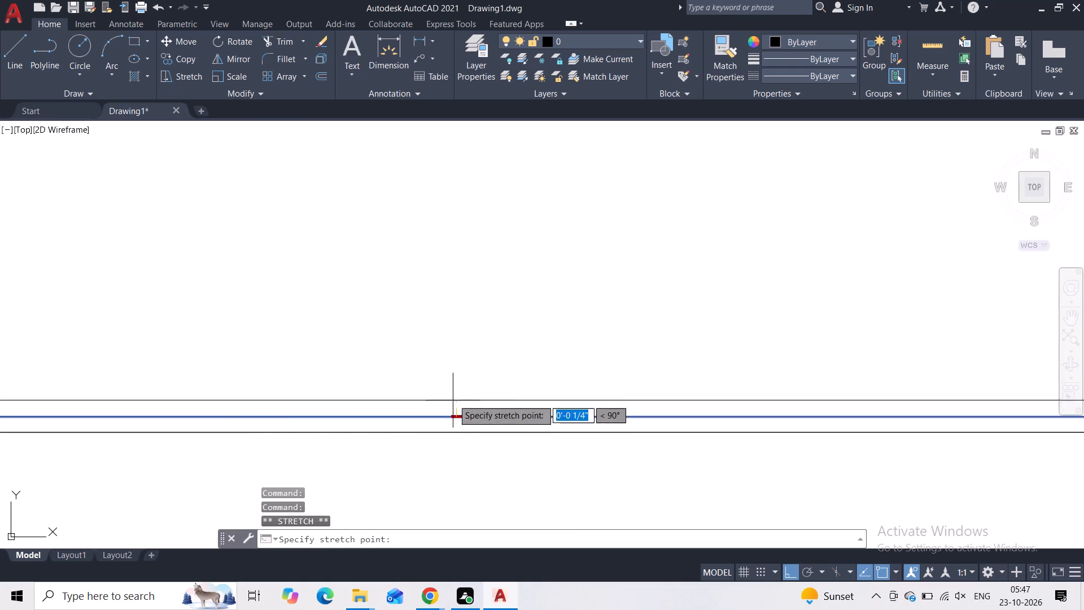
left_click(452, 395)
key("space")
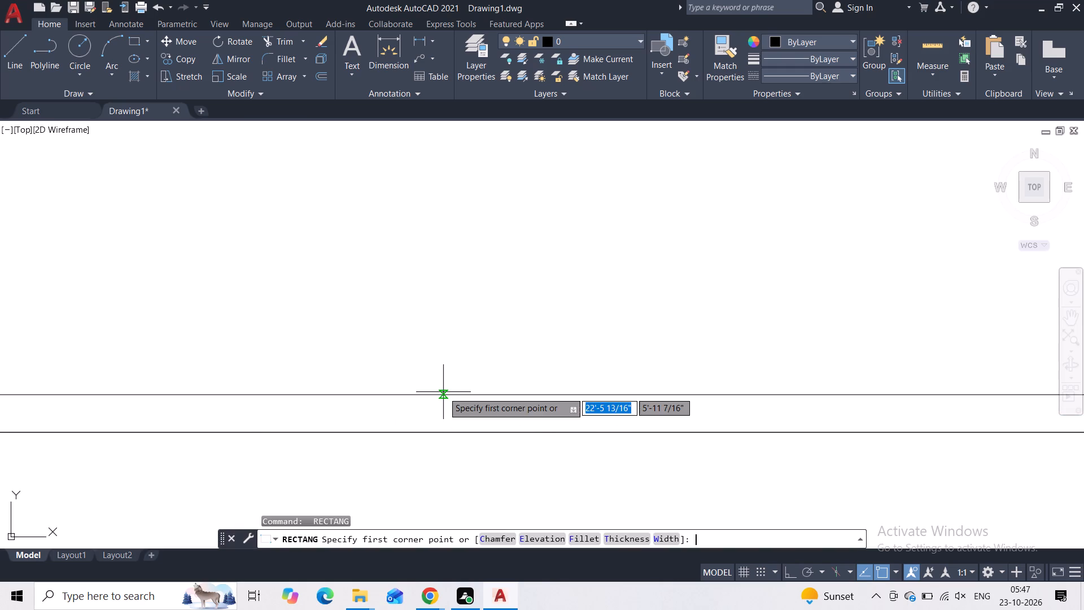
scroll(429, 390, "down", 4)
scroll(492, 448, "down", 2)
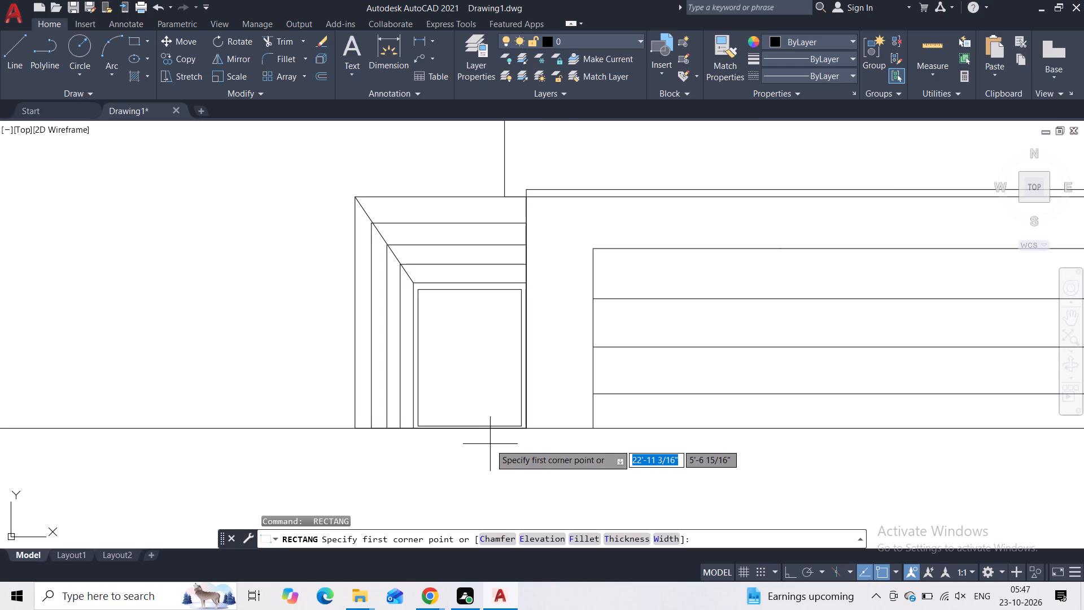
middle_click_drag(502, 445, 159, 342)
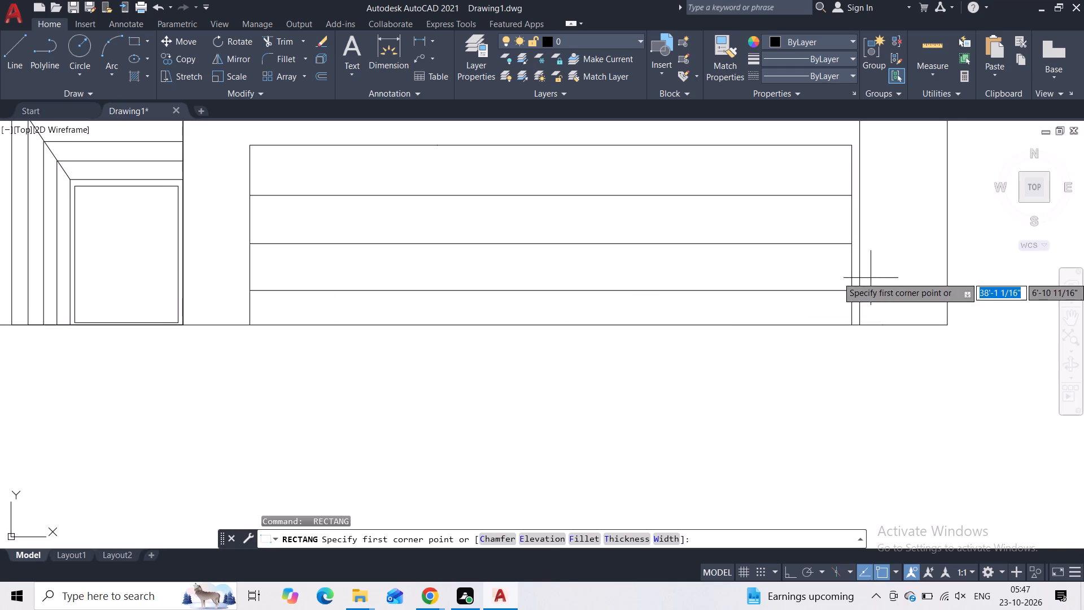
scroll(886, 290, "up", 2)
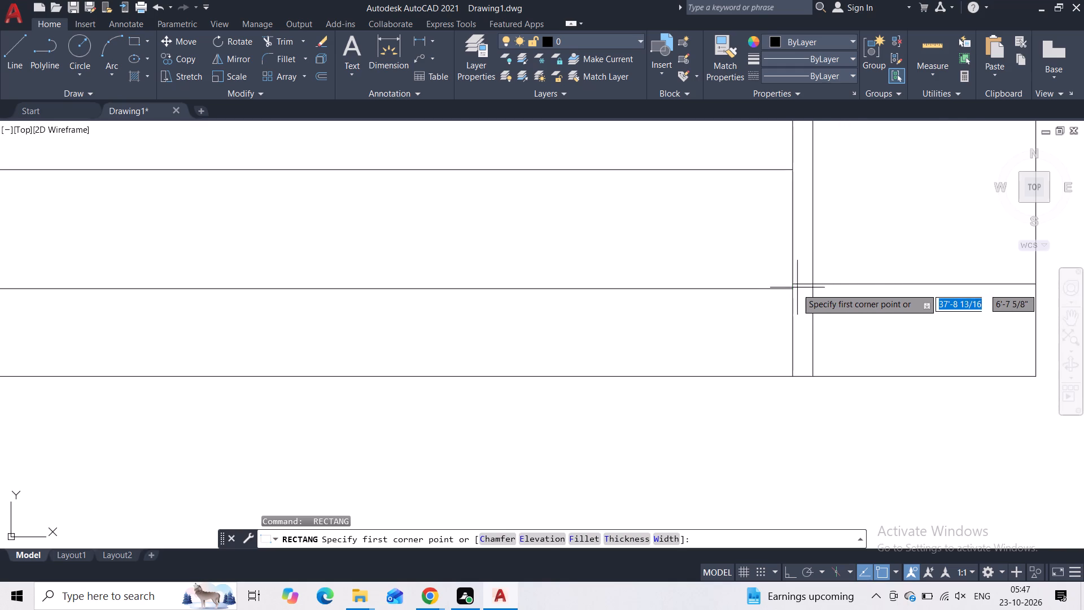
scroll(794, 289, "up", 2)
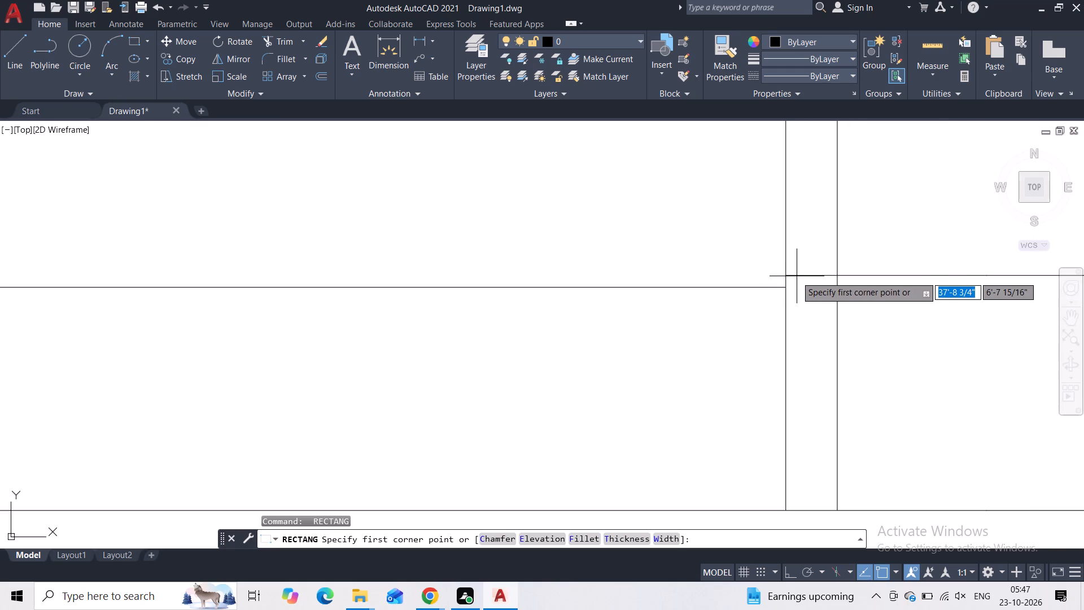
Draw a horizontal line about 1'-4 5/8" long from the lined frame's left edge, just above its lowest line, to the nested rectangles' right edge.
left_click(19, 63)
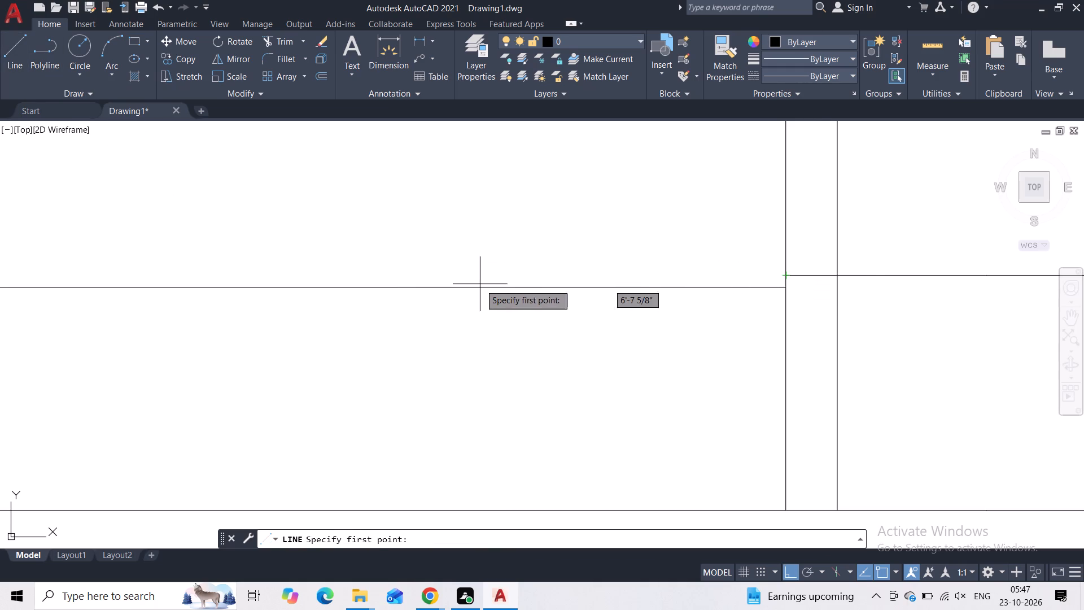
middle_click_drag(461, 284, 909, 299)
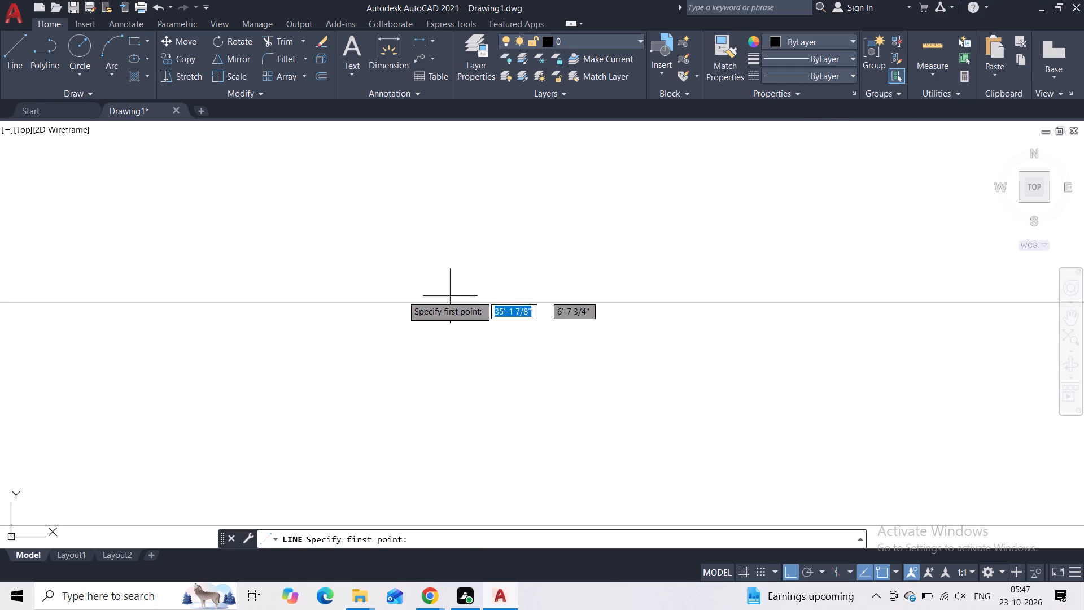
scroll(277, 291, "down", 2)
middle_click_drag(202, 298, 823, 298)
scroll(332, 302, "down", 4)
middle_click(332, 301)
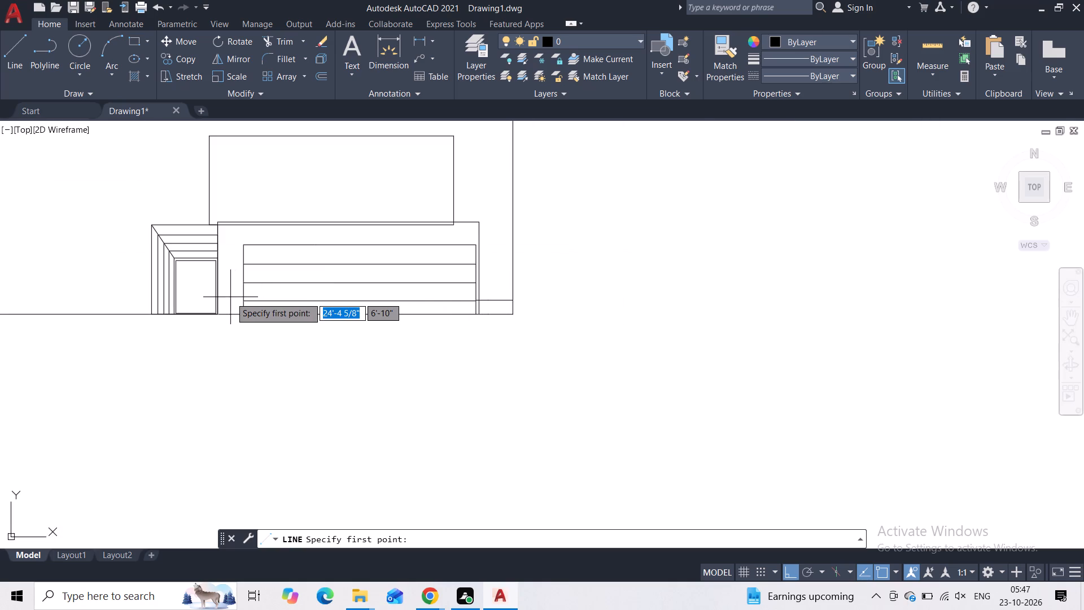
scroll(230, 297, "up", 4)
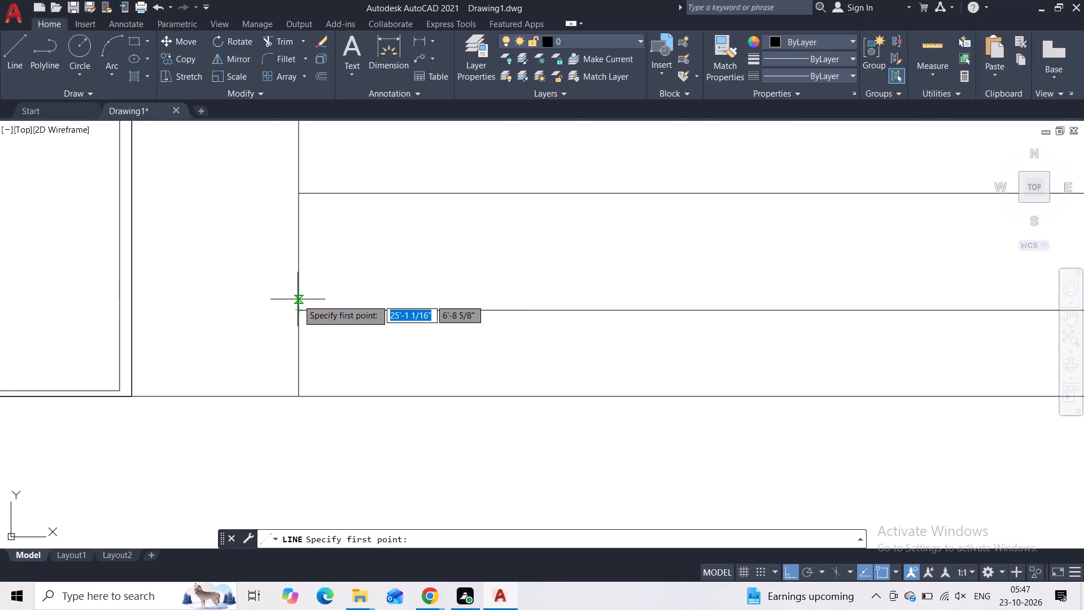
left_click(296, 298)
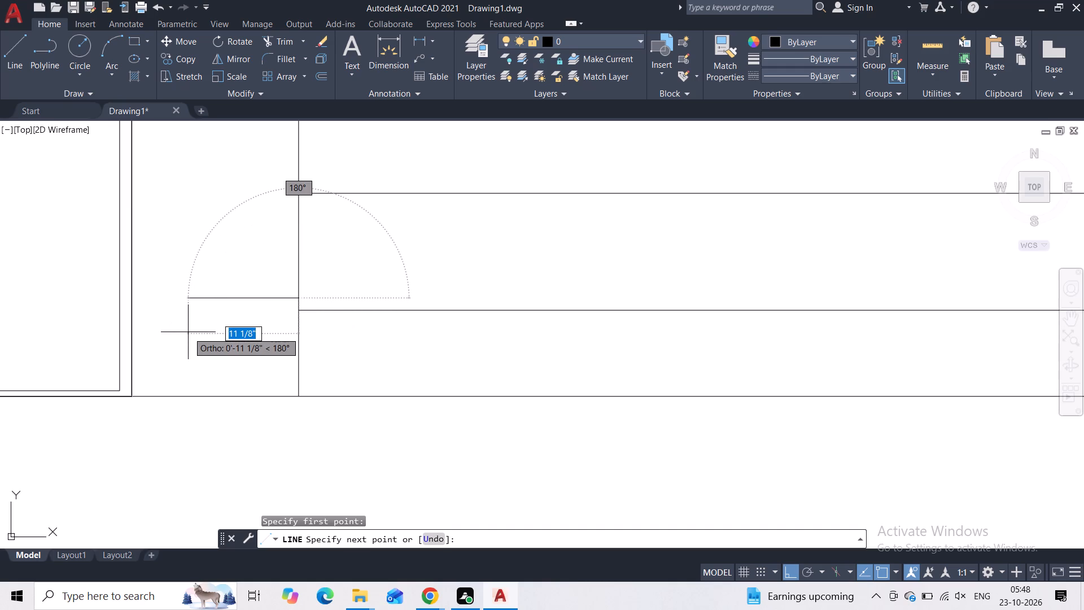
left_click(130, 304)
key("space")
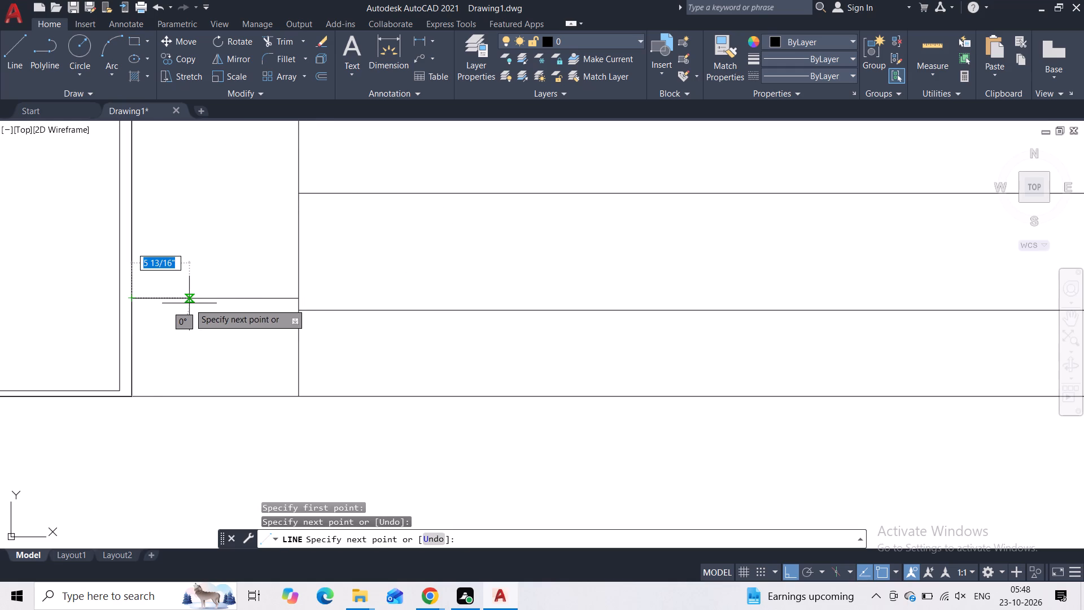
Draw a small step near the new line's right end, about 1 3/16" down and 3/8" across to the lined frame's lowest horizontal line.
key("space")
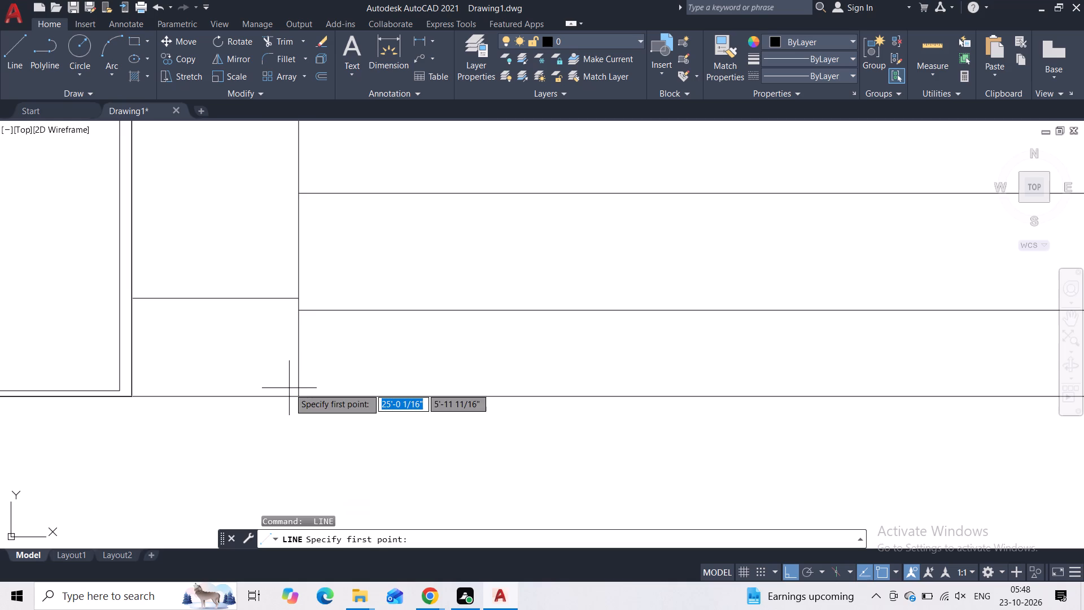
scroll(292, 289, "up", 3)
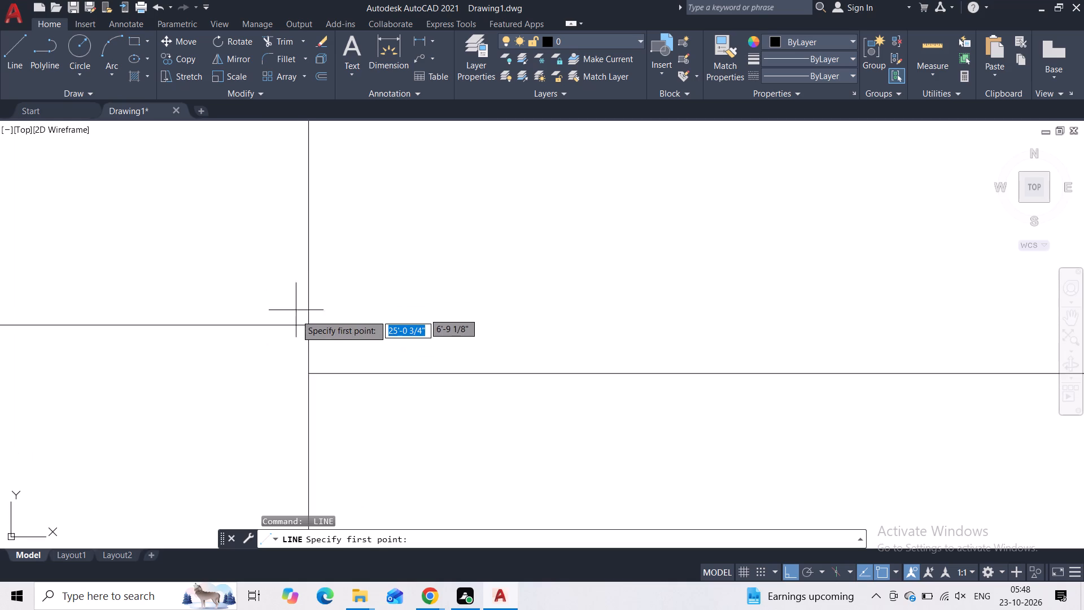
left_click(292, 329)
middle_click_drag(292, 376, 266, 240)
scroll(259, 321, "down", 2)
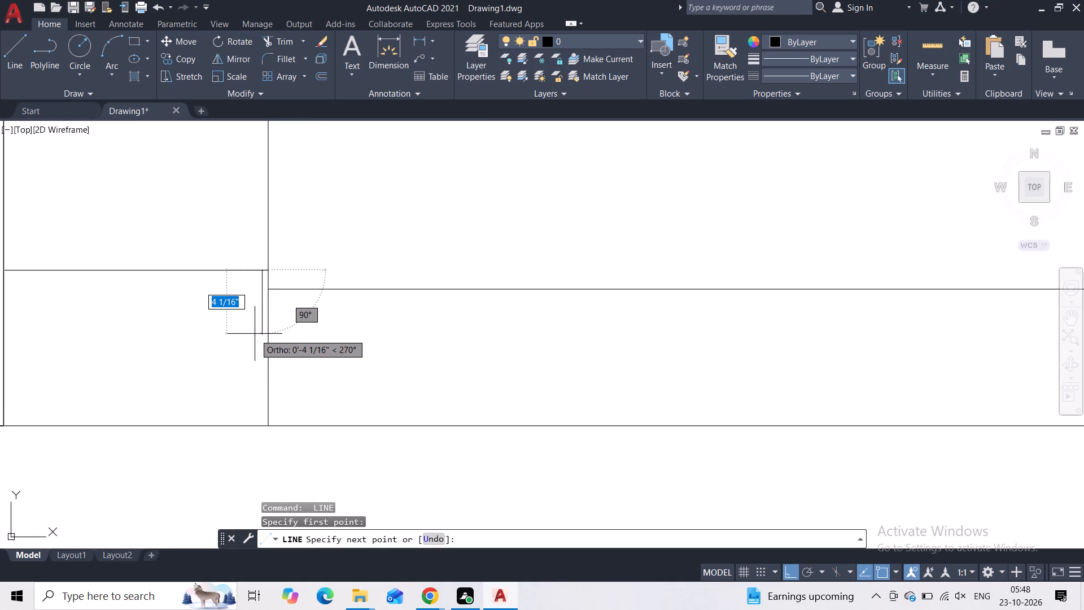
scroll(253, 333, "down", 3)
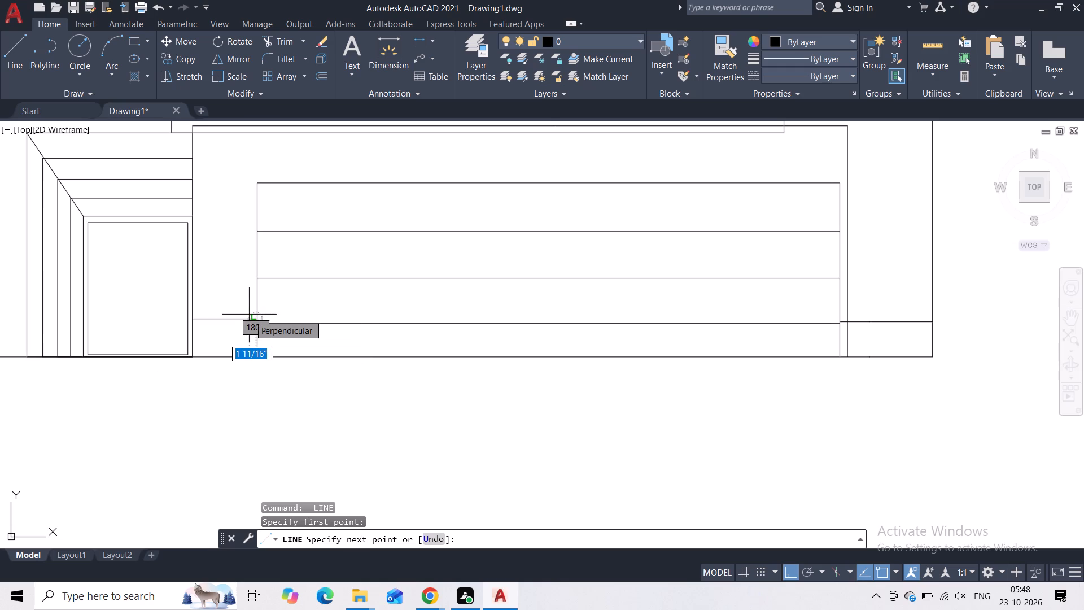
scroll(249, 312, "up", 3)
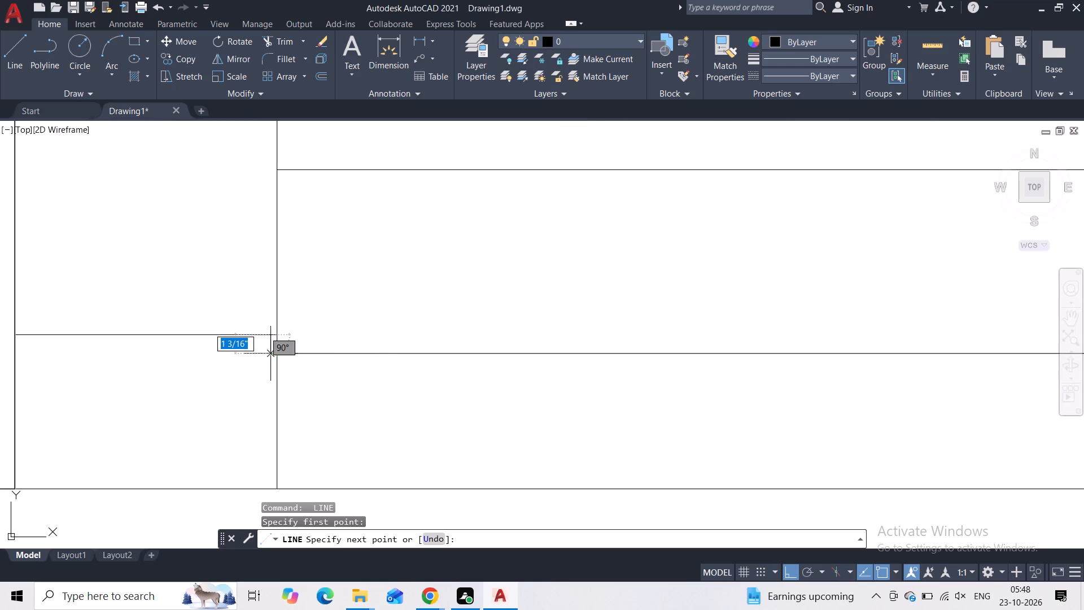
scroll(260, 359, "up", 5)
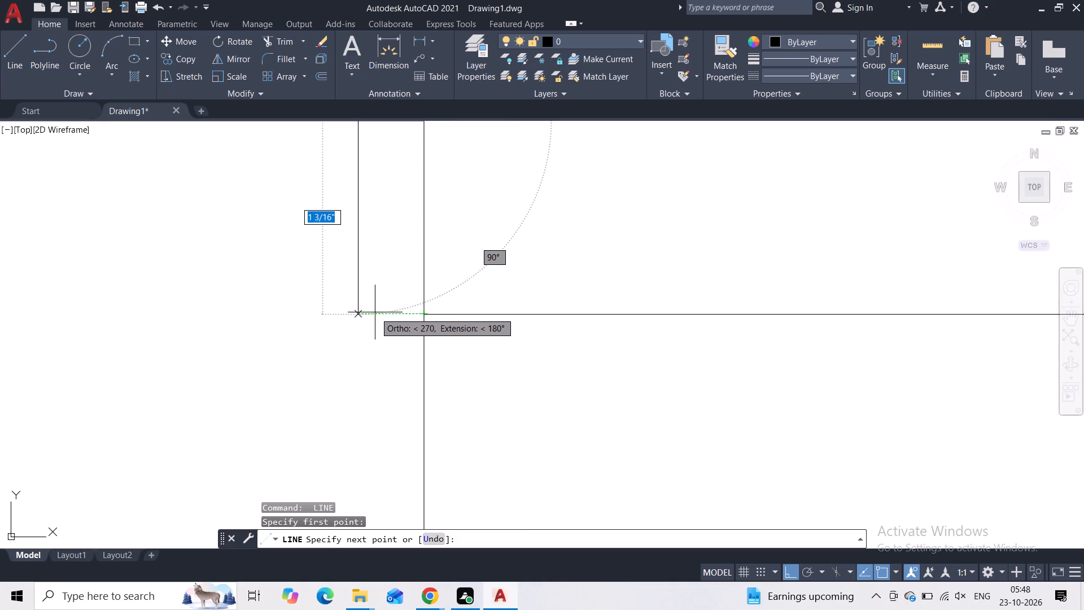
left_click(357, 312)
left_click(419, 320)
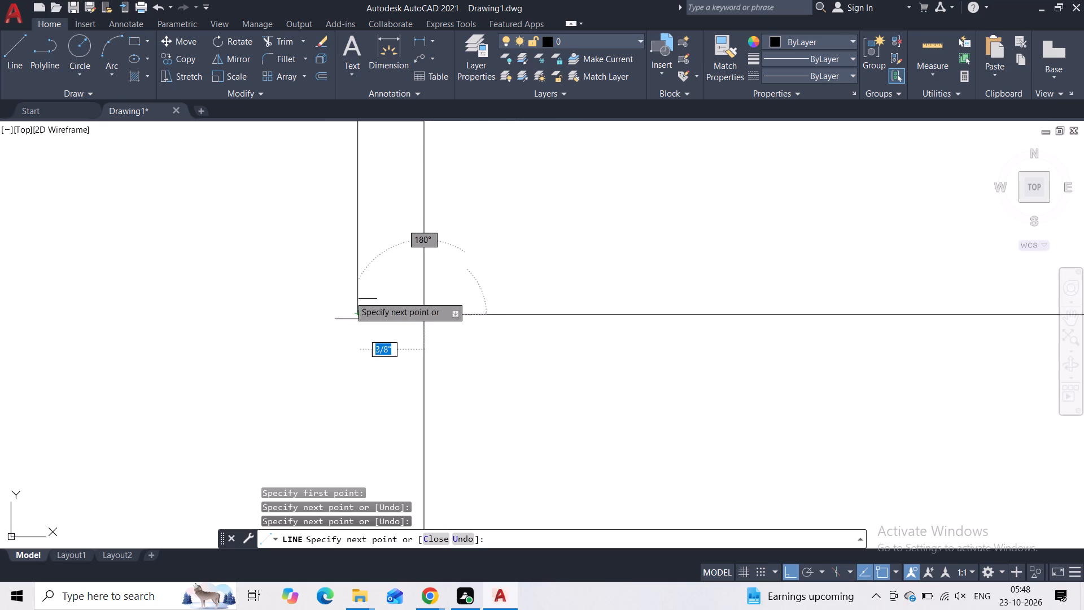
key("Escape")
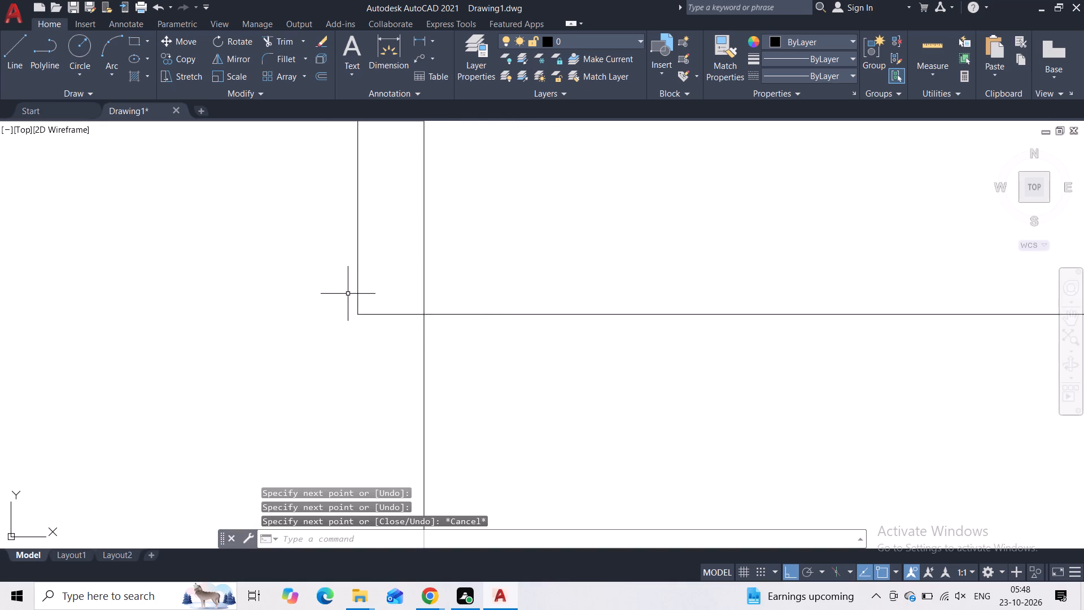
Trim away the lined frame's left and right vertical edges below its lowest horizontal line.
scroll(388, 298, "down", 1)
scroll(439, 373, "down", 1)
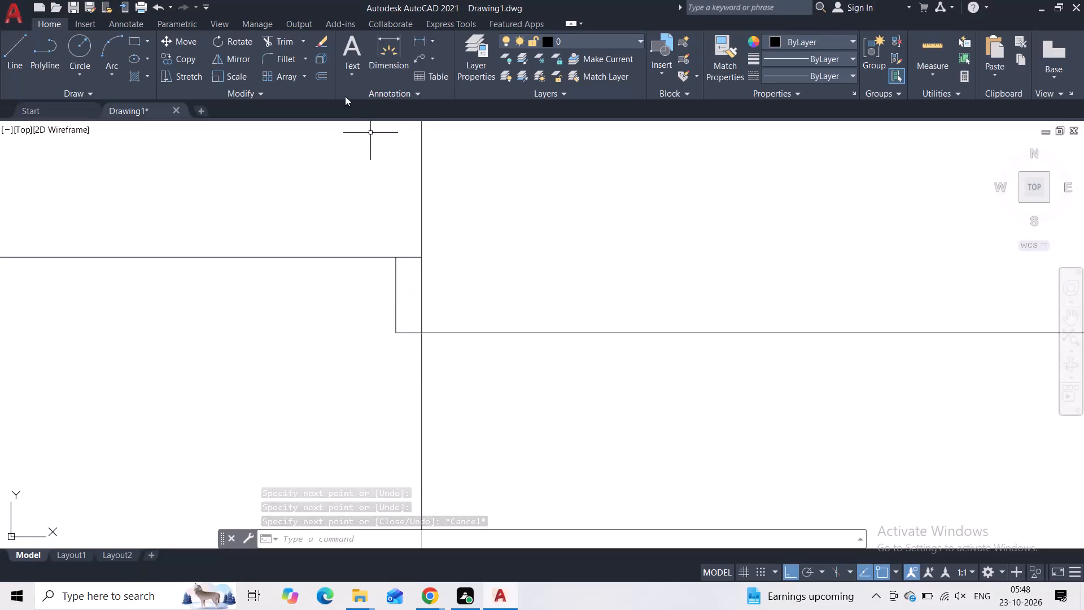
left_click(281, 46)
left_click_drag(460, 394, 310, 385)
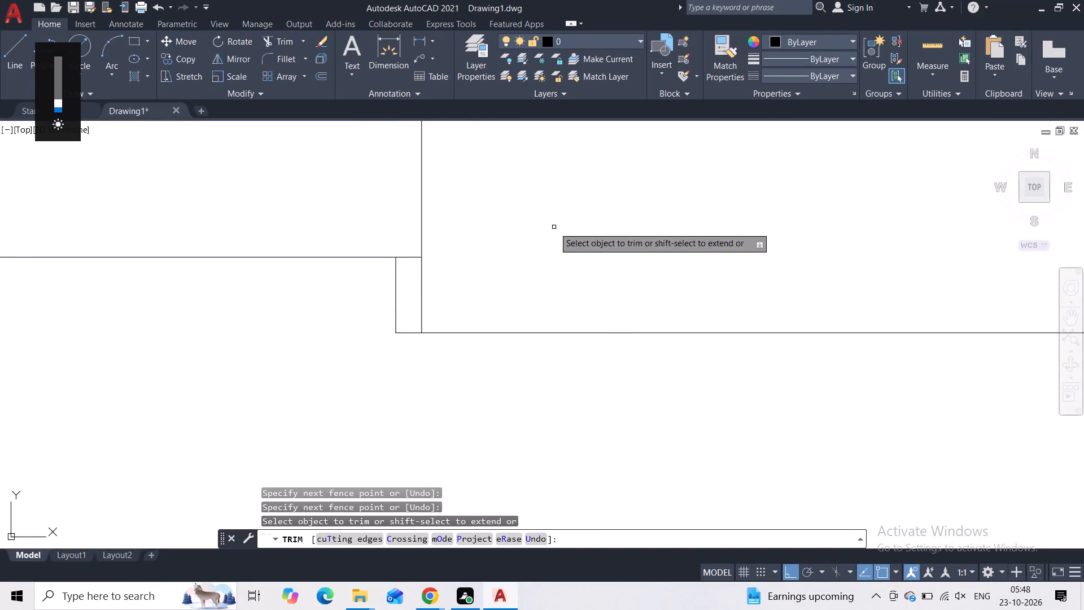
scroll(548, 245, "down", 3)
scroll(598, 342, "down", 1)
middle_click_drag(598, 342, 287, 362)
scroll(357, 341, "down", 4)
scroll(567, 356, "up", 4)
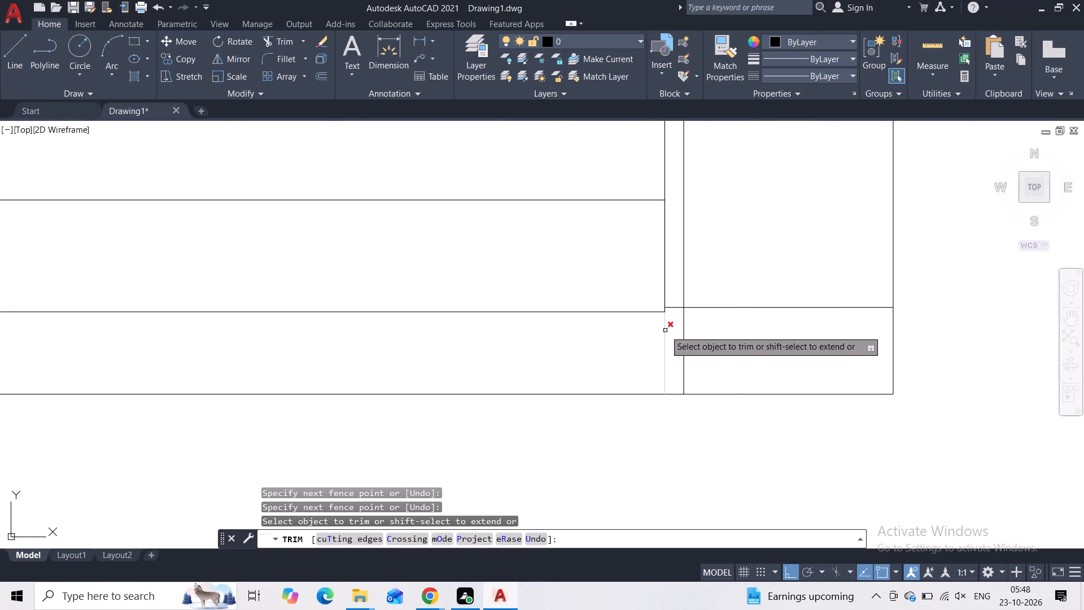
left_click(665, 356)
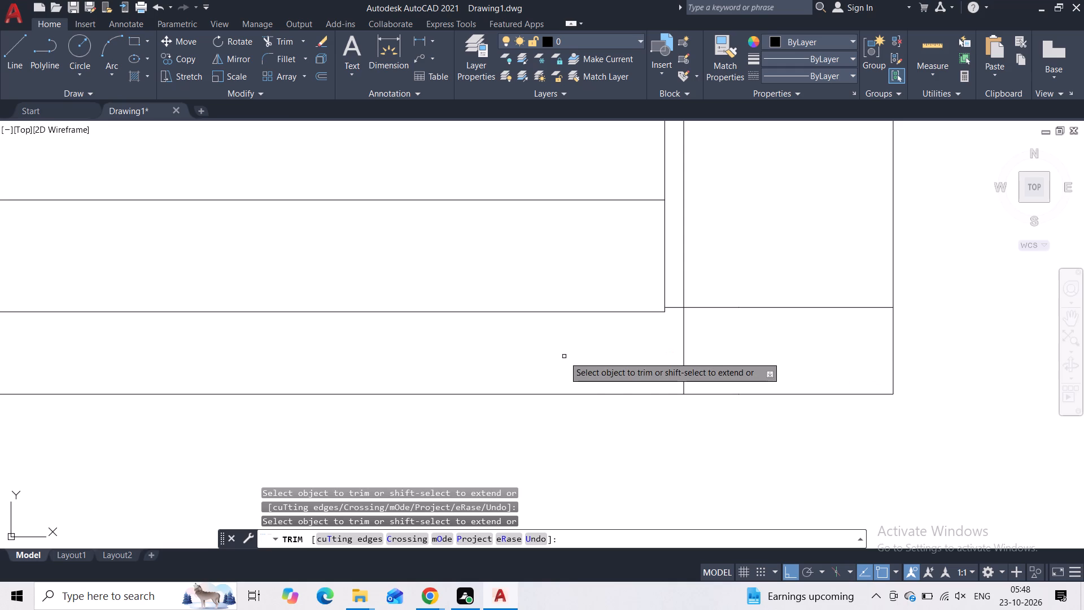
key("space")
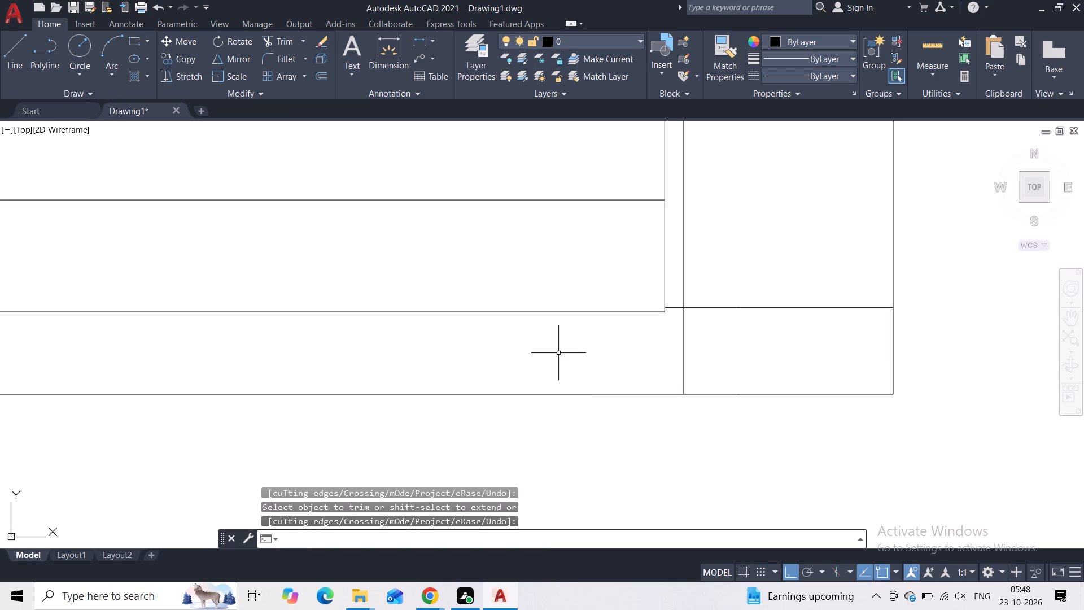
Trim away the top edge of the frame around the lined rectangles where it runs inside the upper rectangle.
scroll(605, 378, "down", 2)
scroll(574, 301, "down", 1)
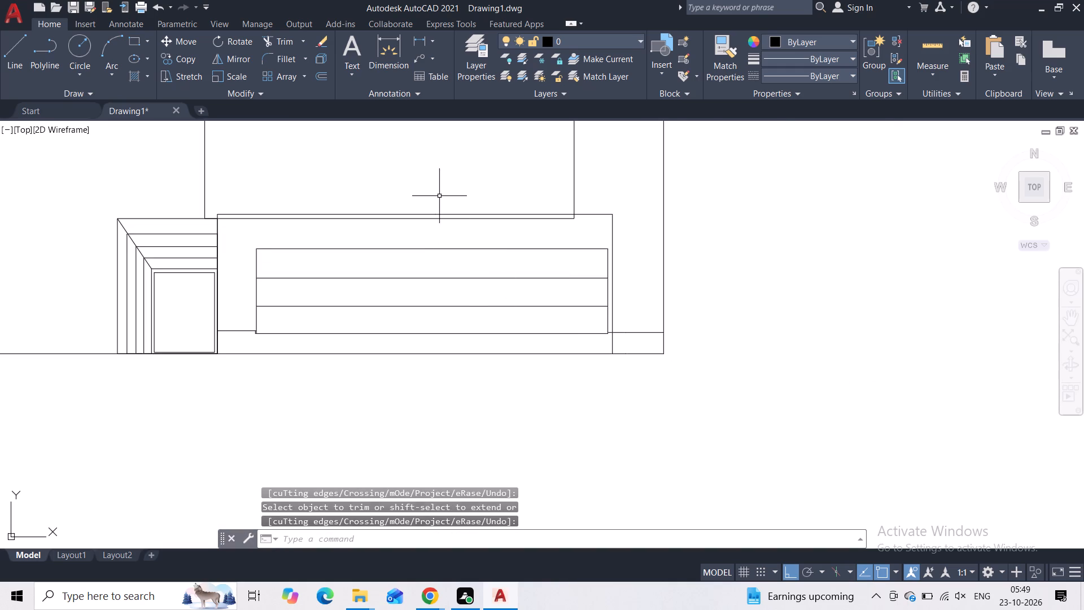
middle_click_drag(439, 196, 476, 329)
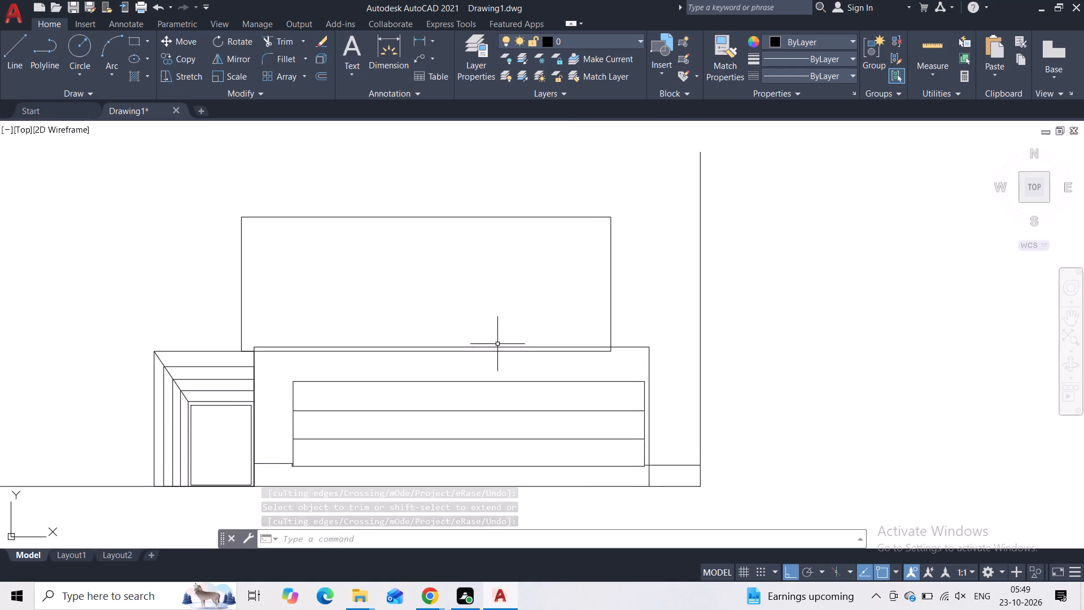
scroll(400, 350, "up", 2)
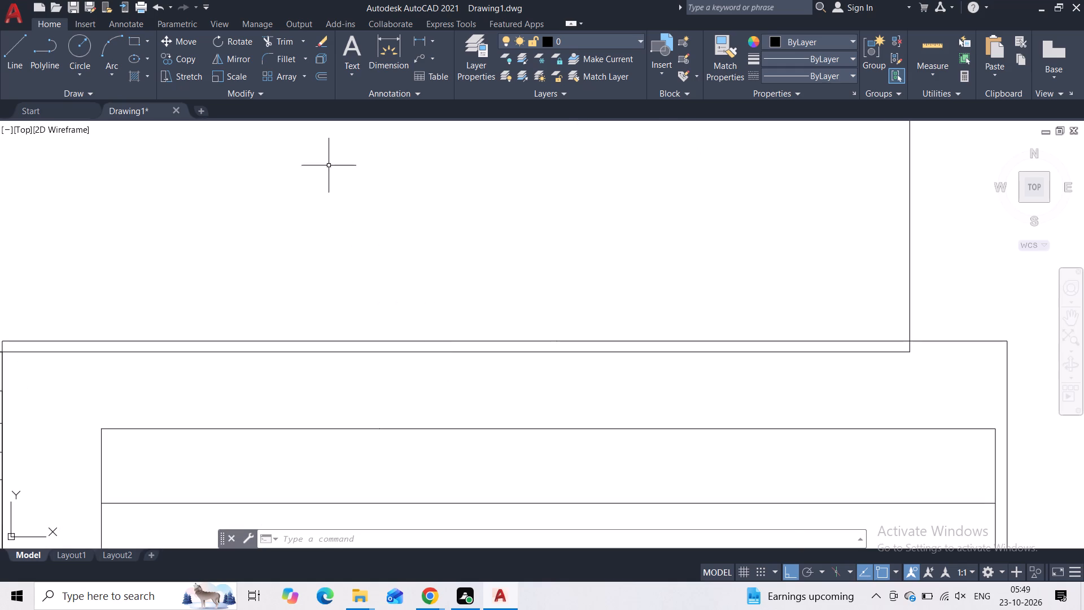
left_click(272, 41)
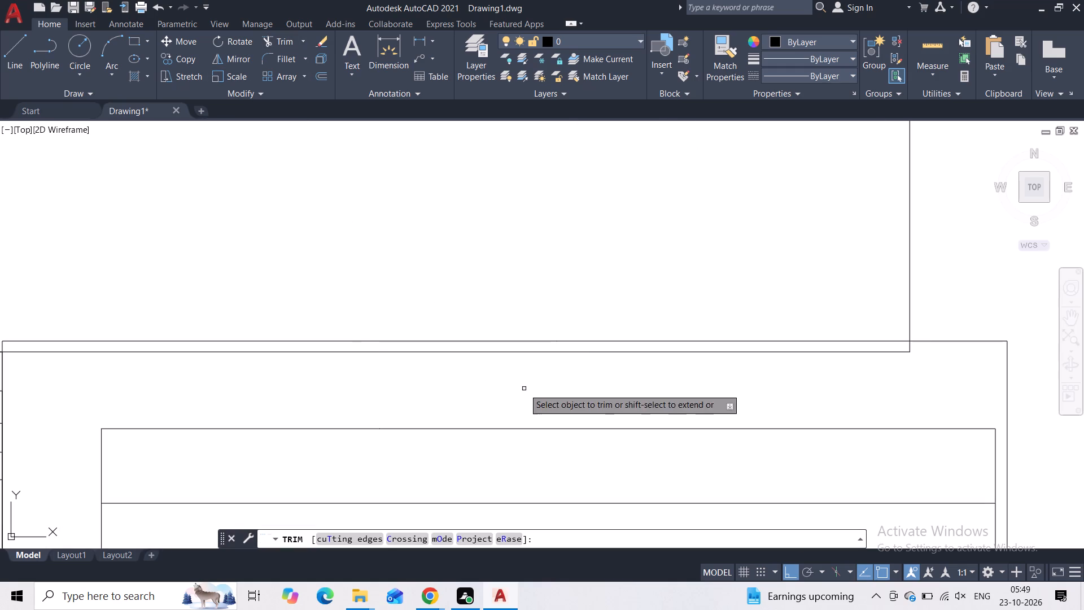
left_click(515, 341)
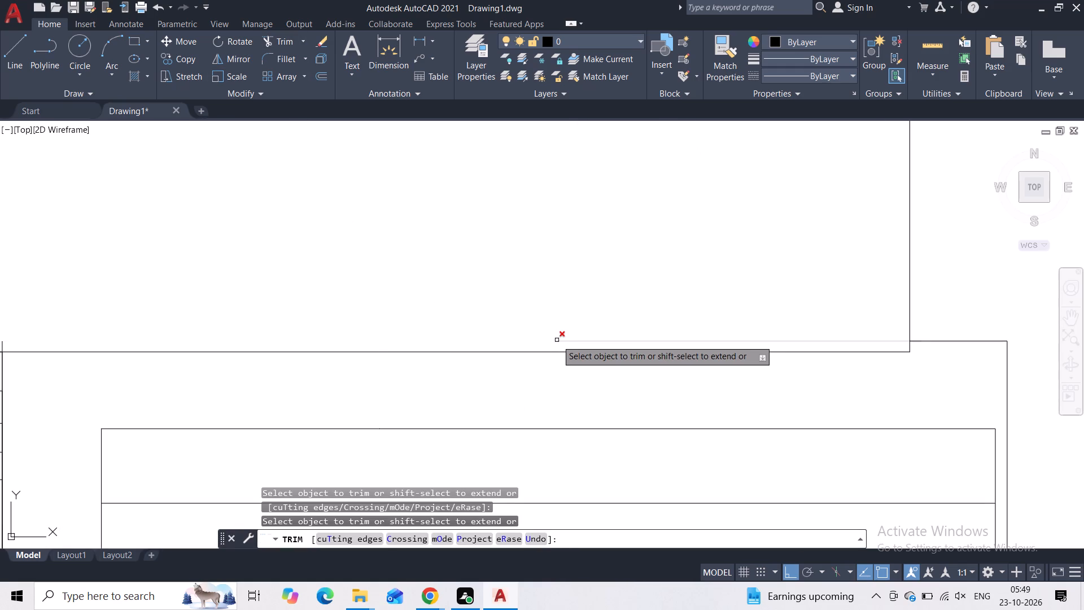
left_click(570, 340)
Trim the short stub of the frame's left vertical edge that sticks up into the upper rectangle.
scroll(484, 317, "down", 2)
scroll(323, 314, "up", 2)
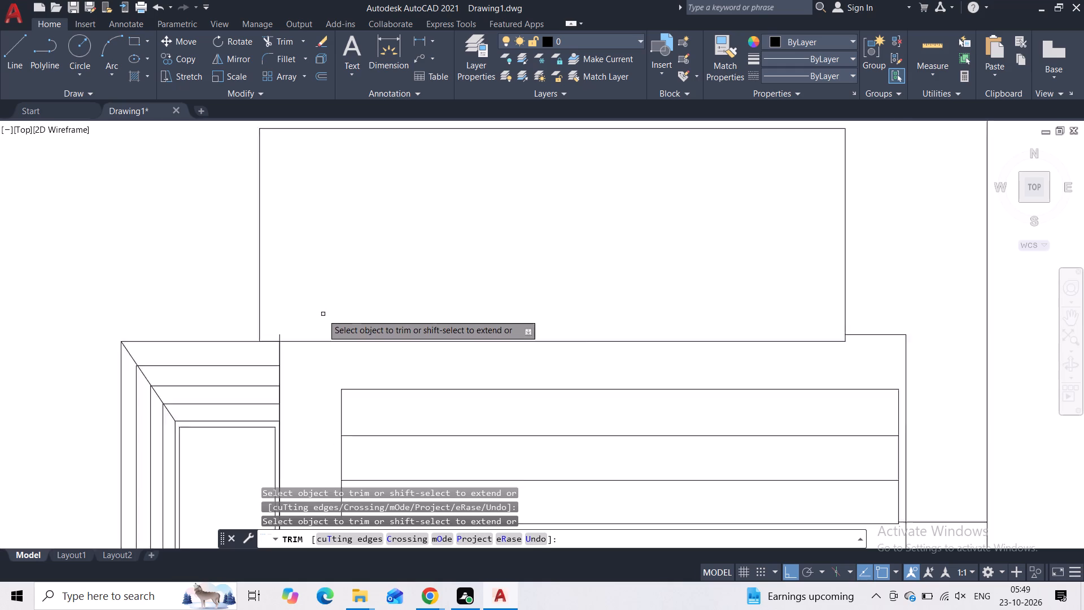
scroll(322, 314, "up", 1)
middle_click_drag(279, 342, 356, 295)
scroll(315, 304, "up", 2)
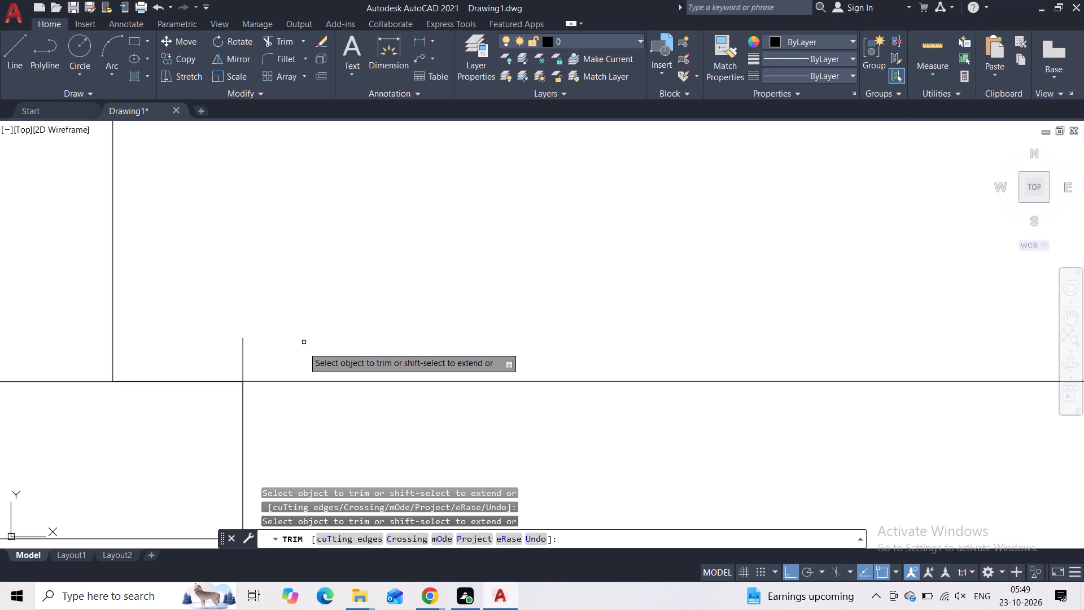
left_click_drag(301, 349, 189, 353)
key("space")
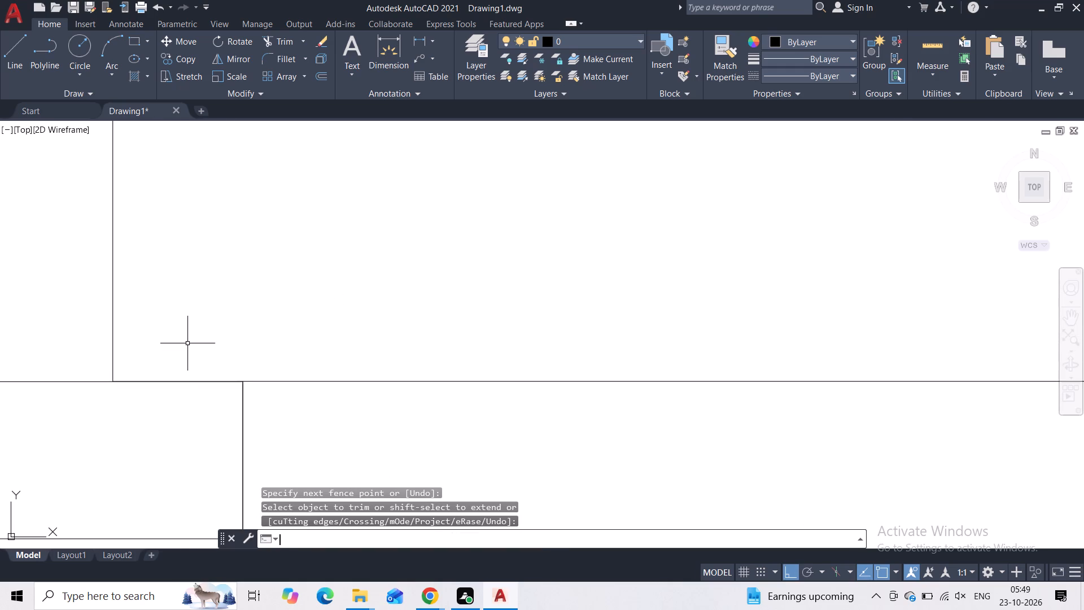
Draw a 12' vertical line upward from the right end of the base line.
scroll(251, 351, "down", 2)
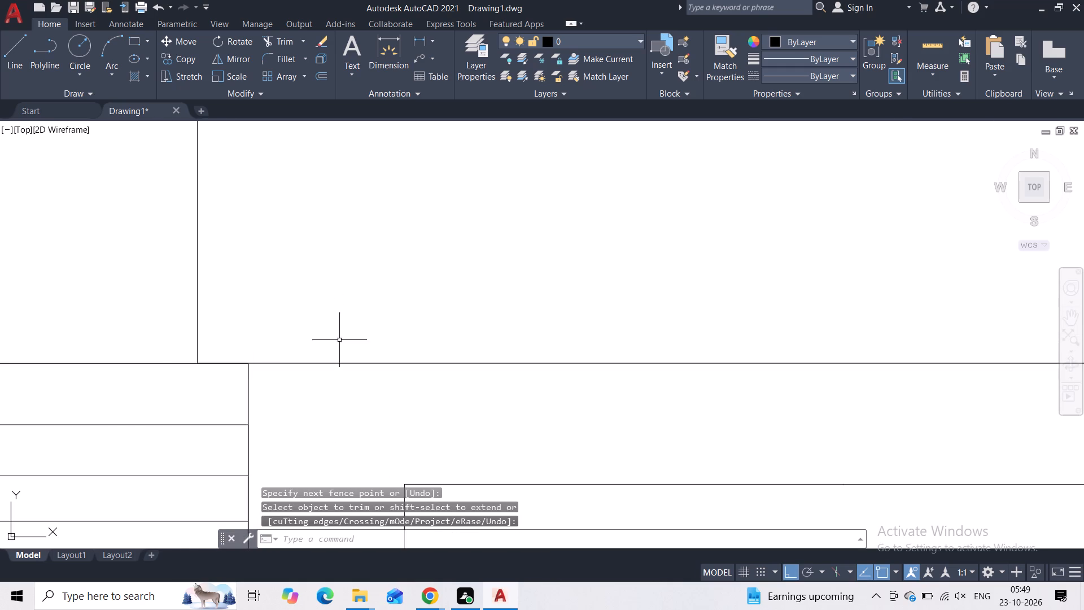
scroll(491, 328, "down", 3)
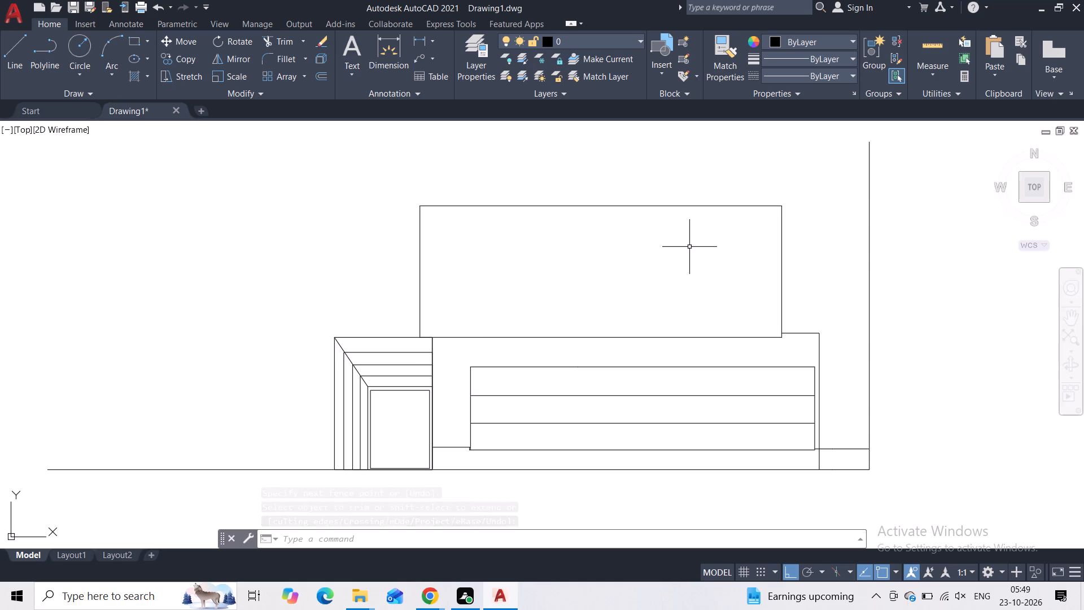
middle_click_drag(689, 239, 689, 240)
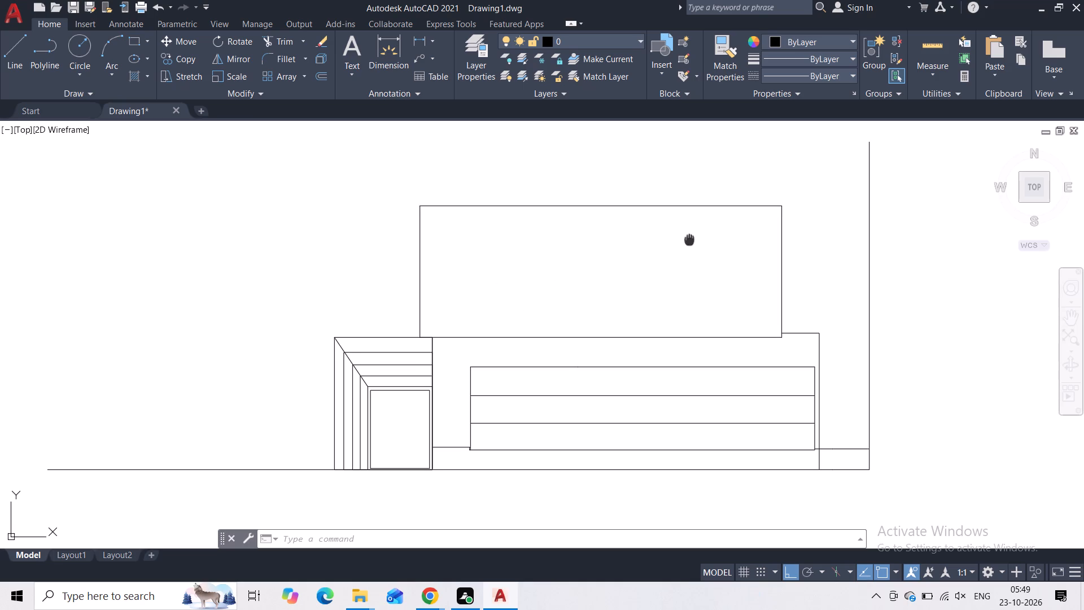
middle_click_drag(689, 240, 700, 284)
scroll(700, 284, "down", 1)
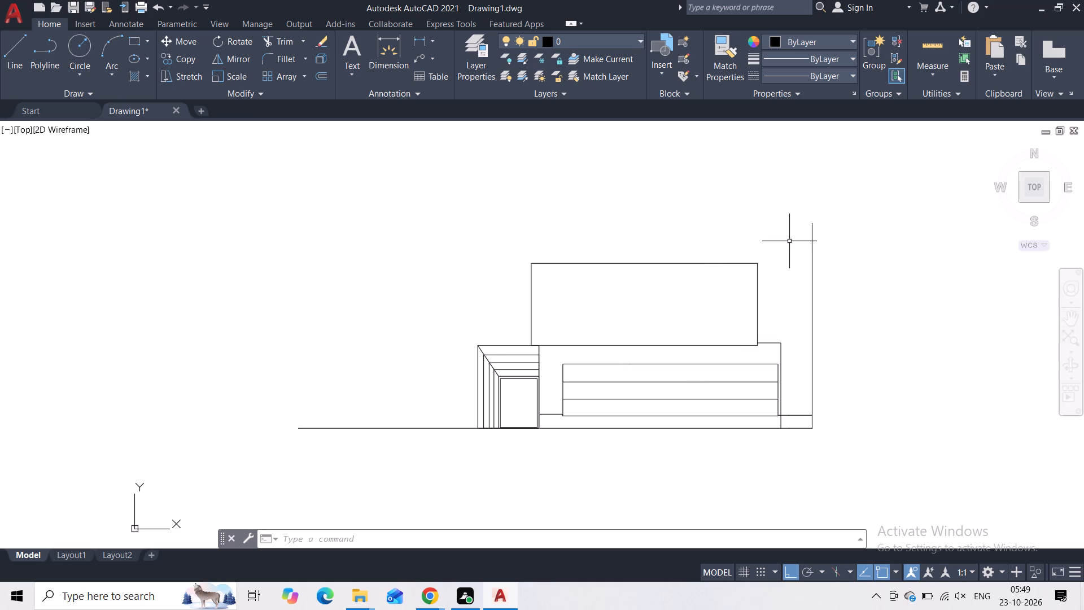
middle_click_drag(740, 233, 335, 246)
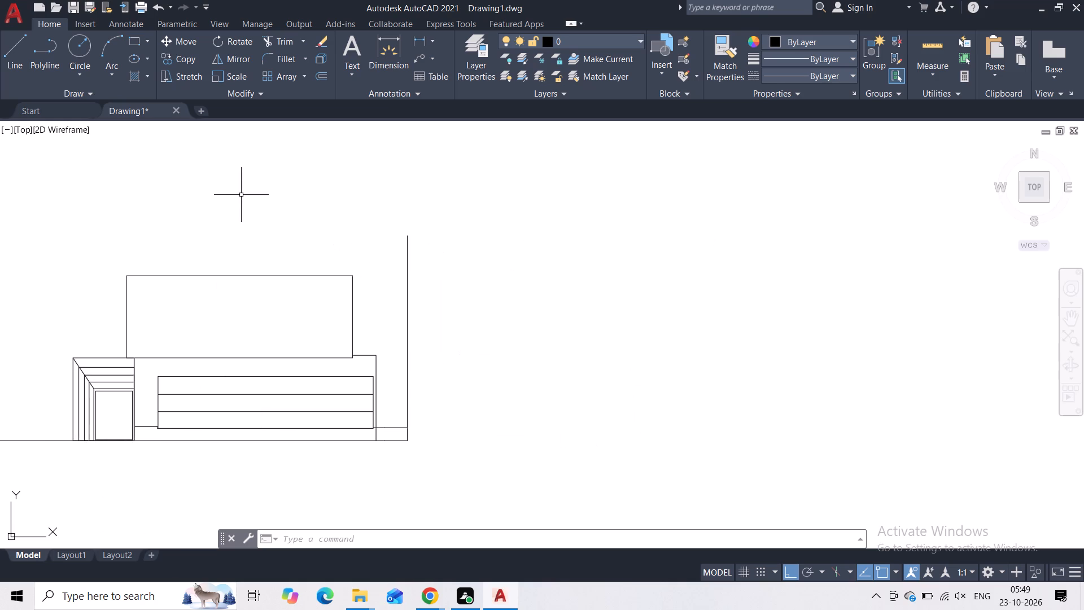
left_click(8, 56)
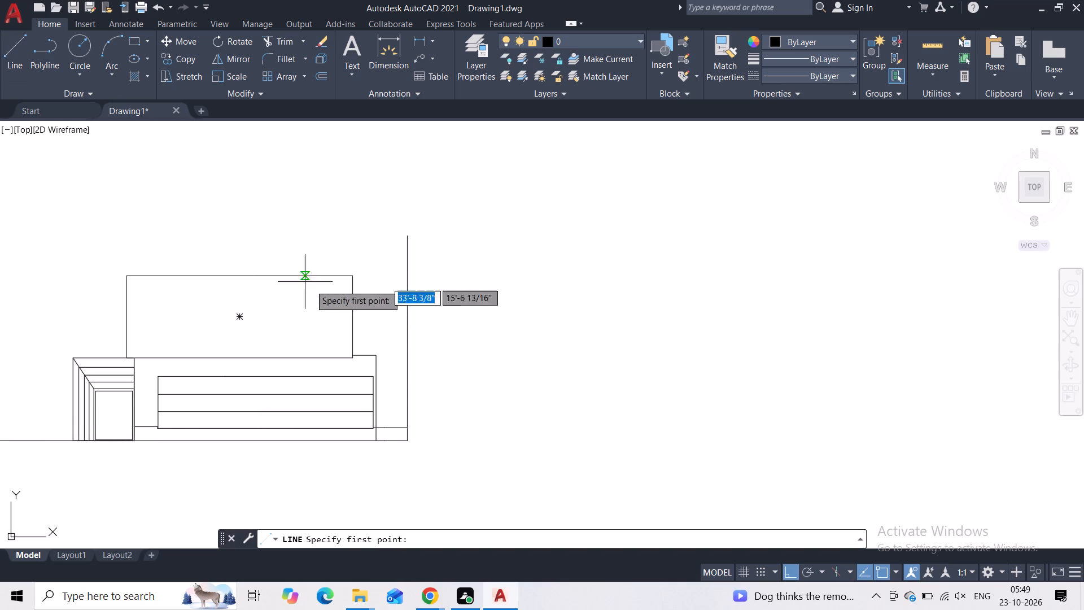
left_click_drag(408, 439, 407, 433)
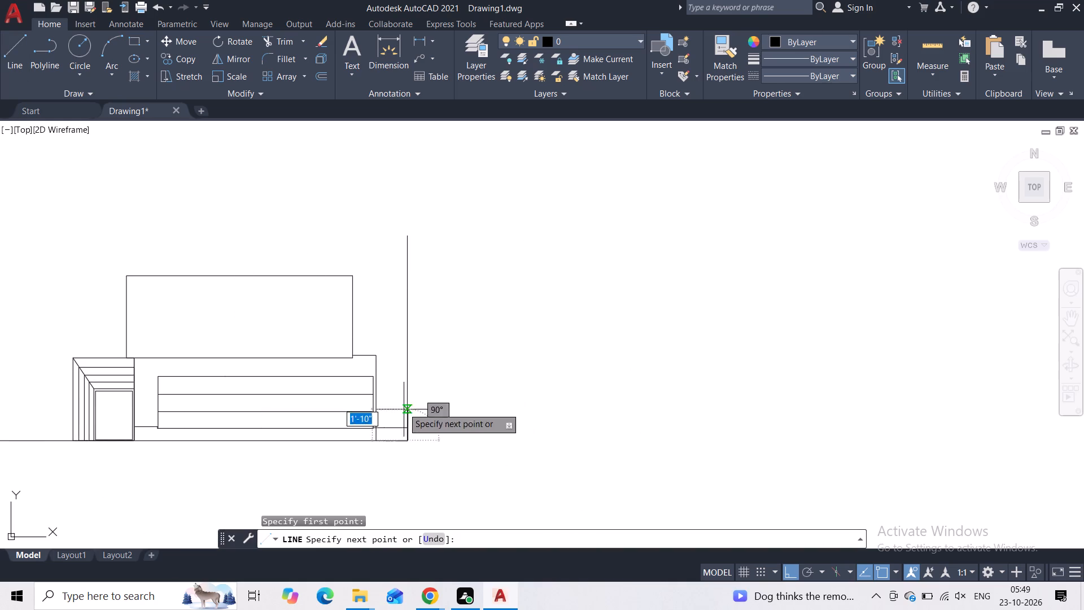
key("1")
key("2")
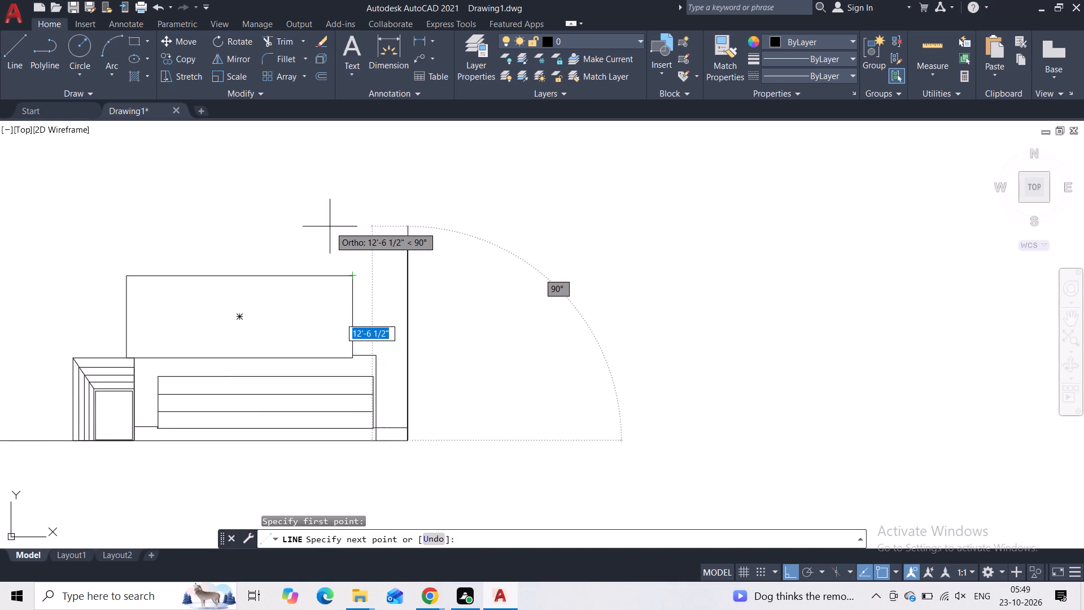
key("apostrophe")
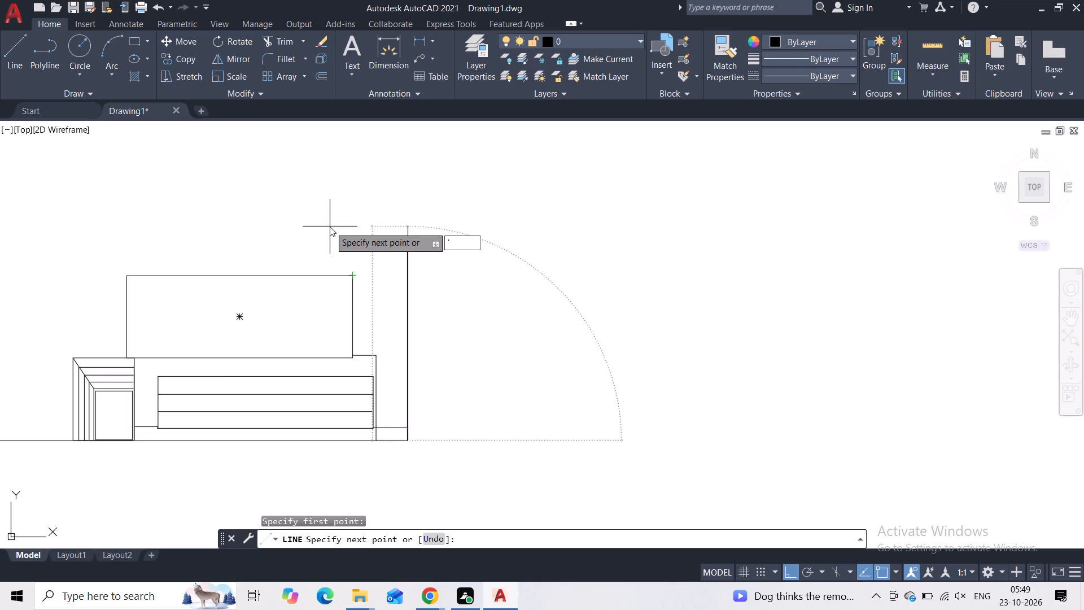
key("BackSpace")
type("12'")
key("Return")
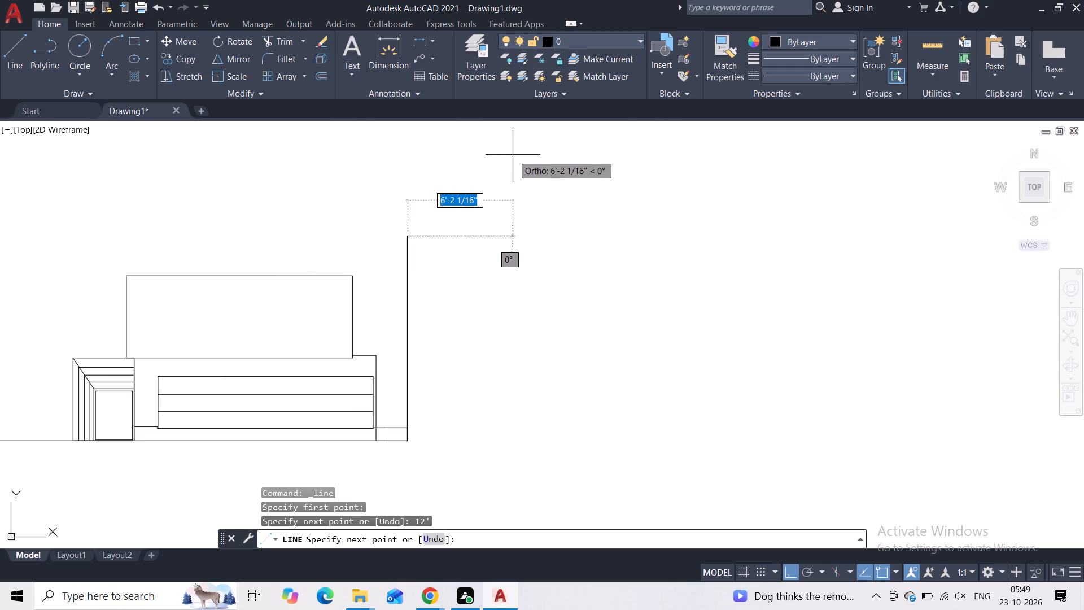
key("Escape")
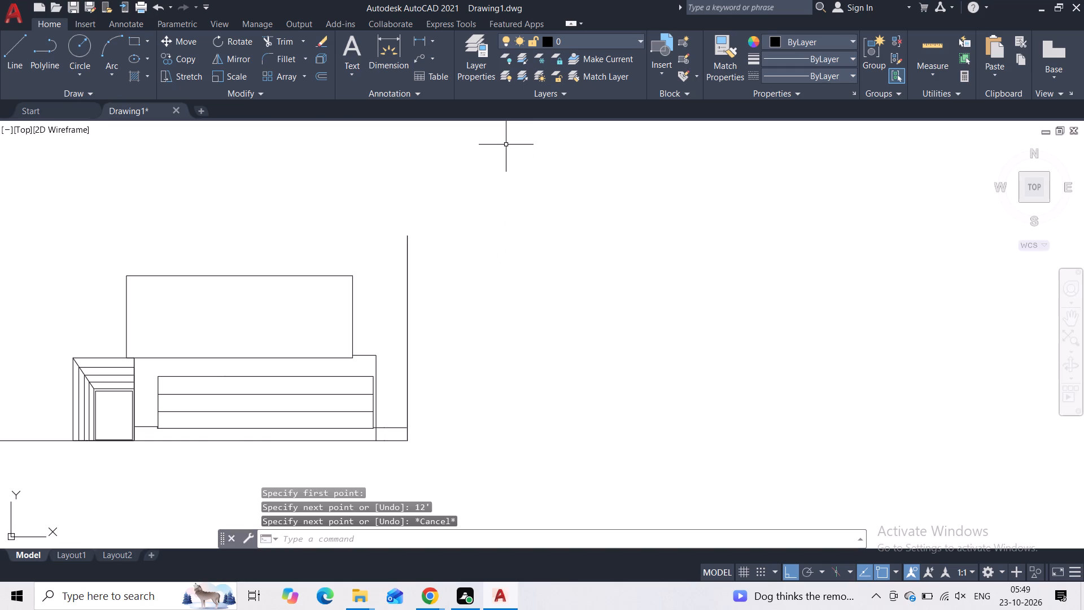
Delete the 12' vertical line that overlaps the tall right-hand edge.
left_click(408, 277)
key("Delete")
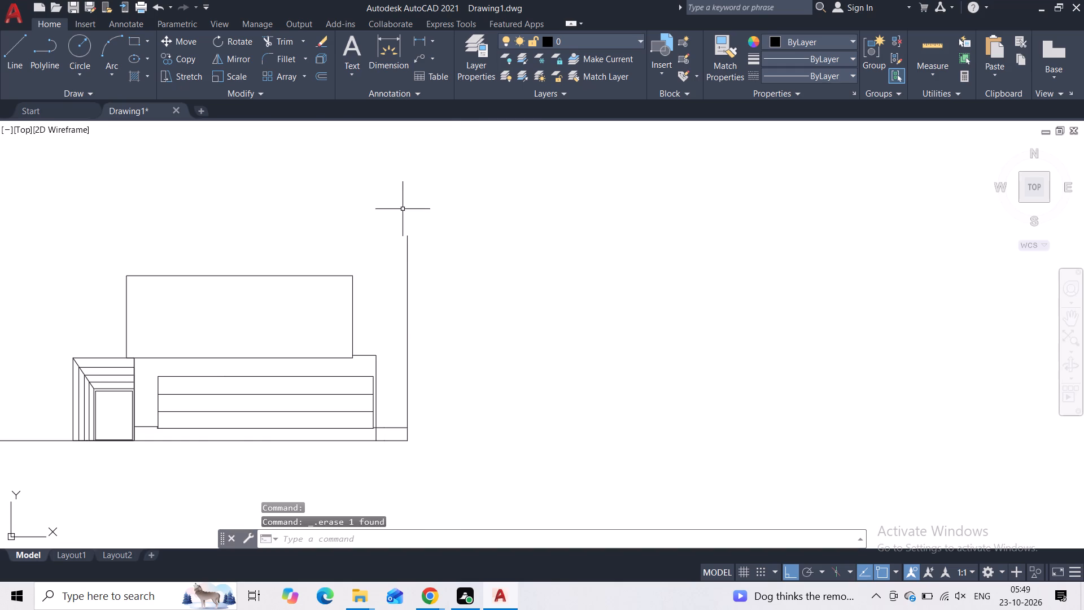
Draw a horizontal line from the top of the tall right-hand vertical leftward, extending past the base line's left end.
left_click(12, 66)
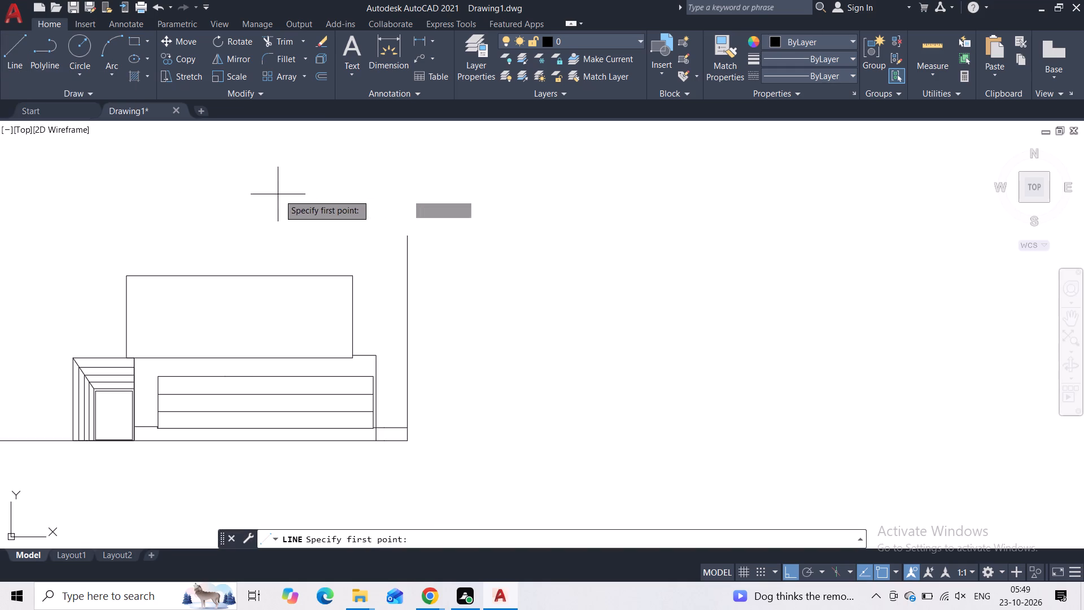
left_click(405, 234)
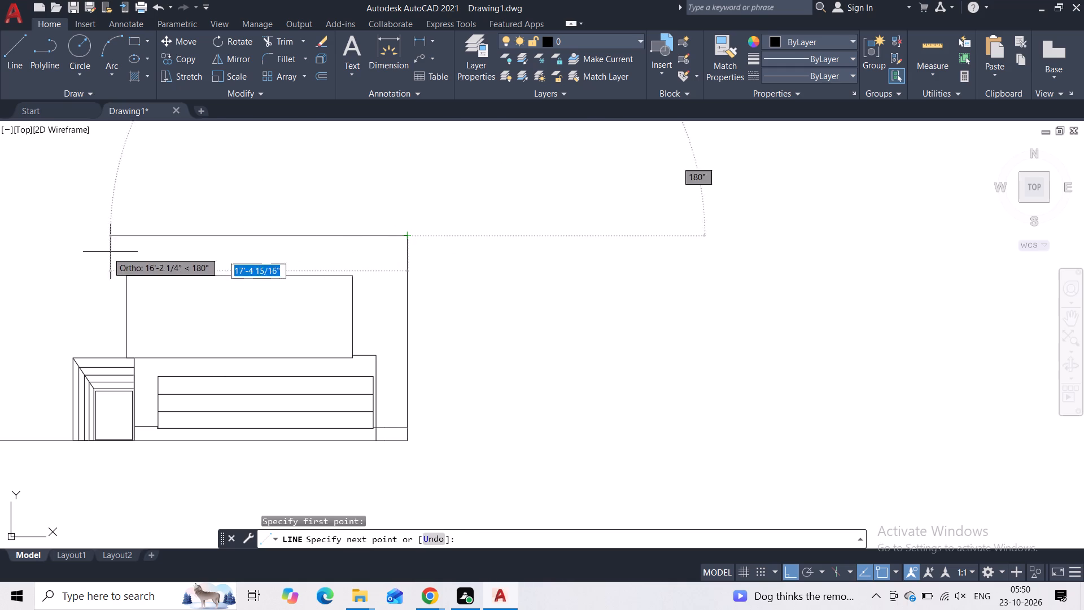
scroll(21, 252, "down", 2)
middle_click_drag(21, 252, 237, 264)
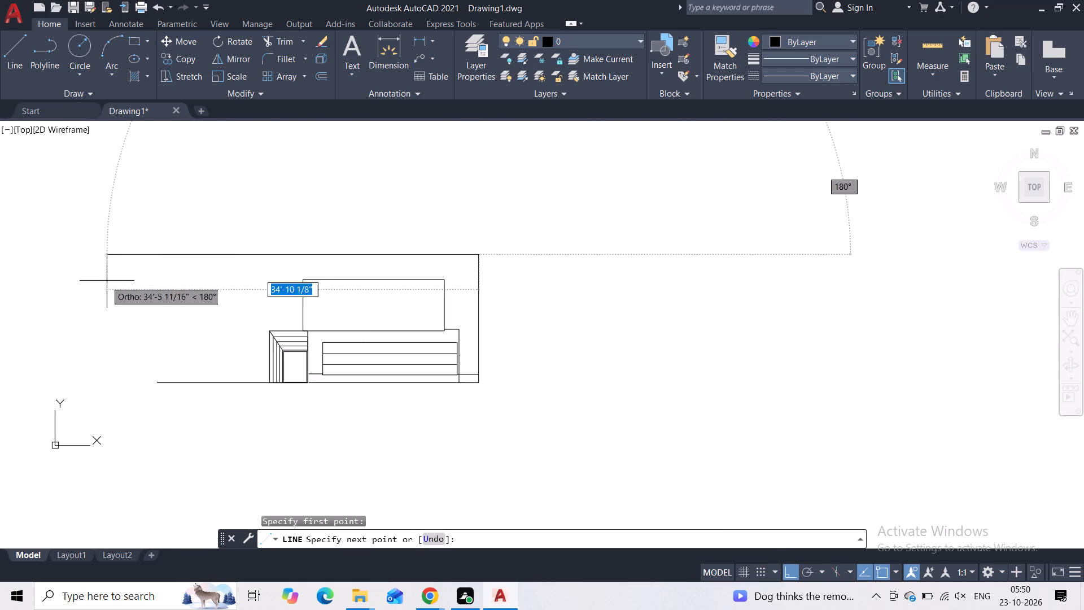
left_click(67, 282)
key("space")
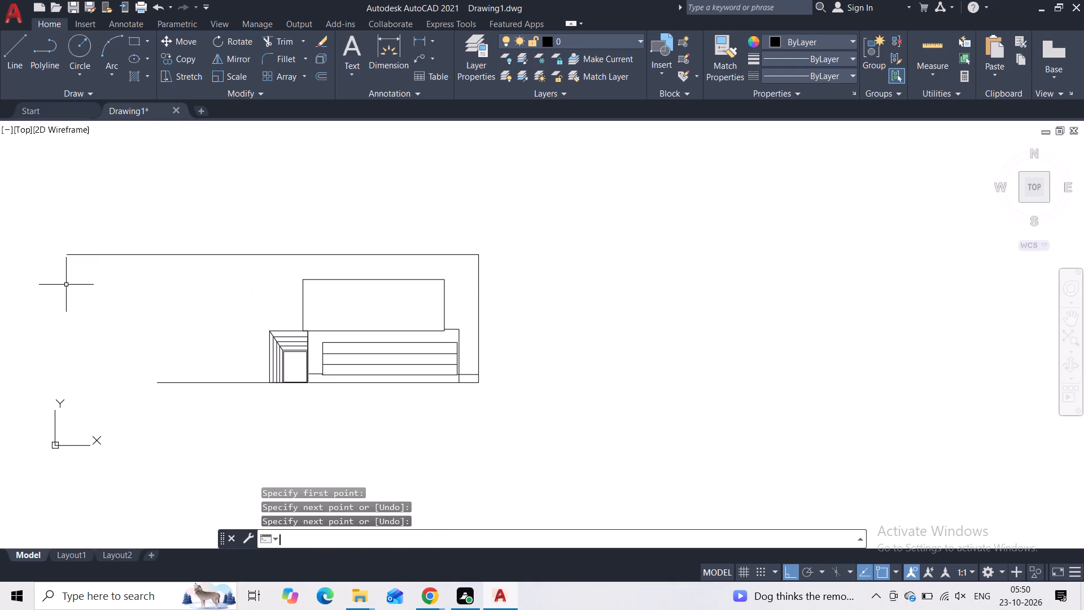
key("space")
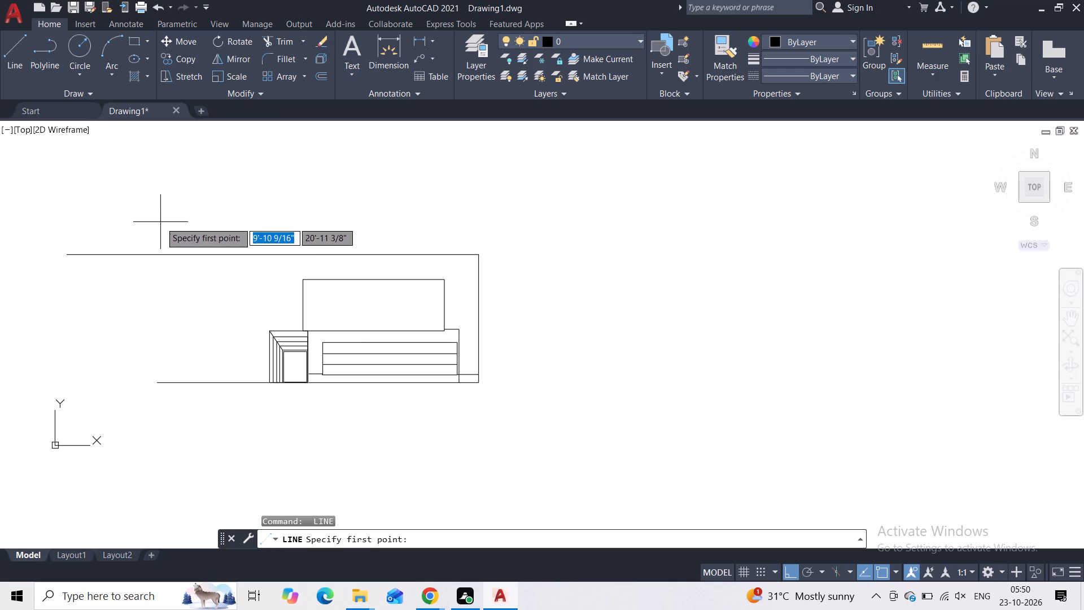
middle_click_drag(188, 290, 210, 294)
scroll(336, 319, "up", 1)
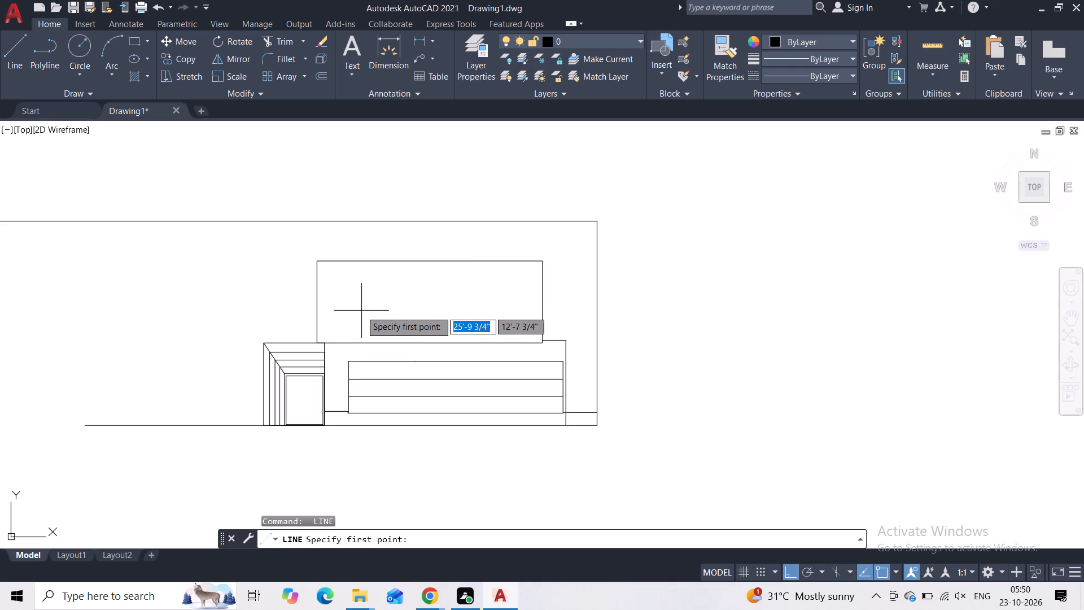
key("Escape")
Stretch the upper rectangle's top edge slightly down, widening the gap below the long top line.
middle_click_drag(376, 294, 364, 339)
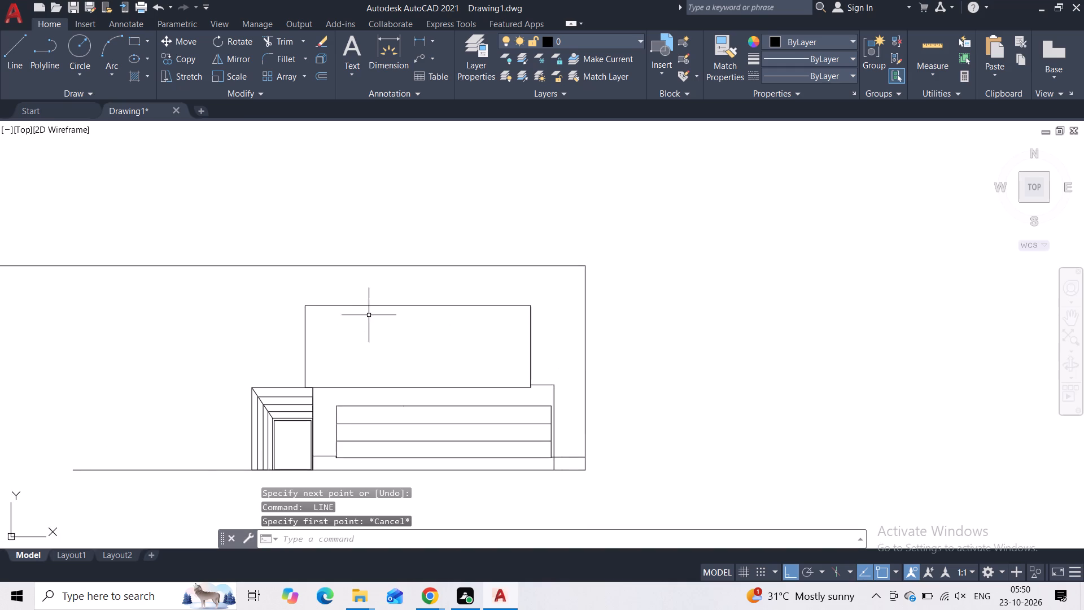
scroll(371, 310, "up", 1)
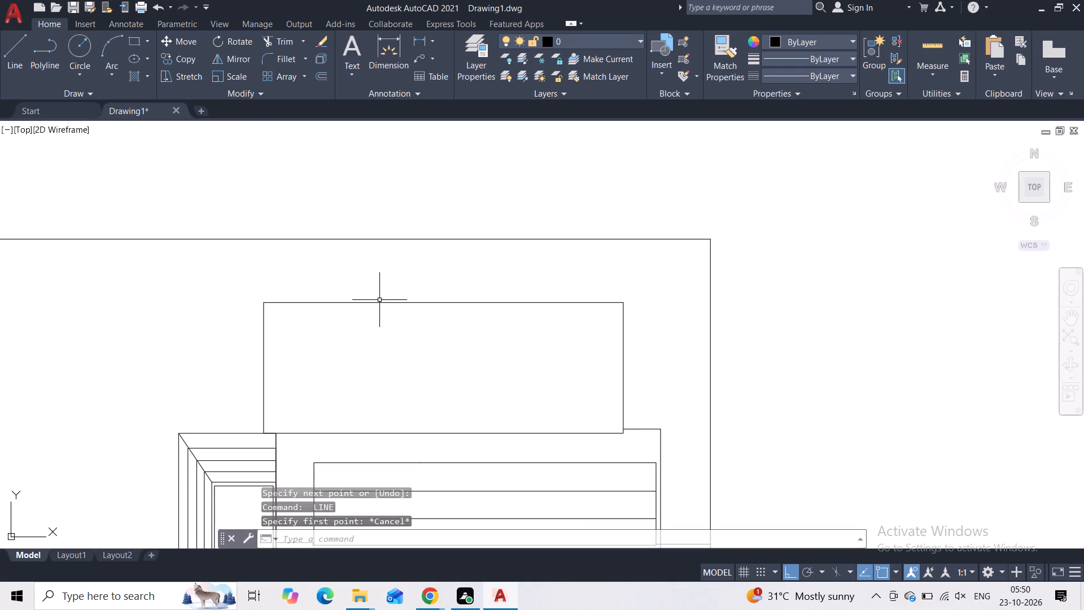
left_click(379, 302)
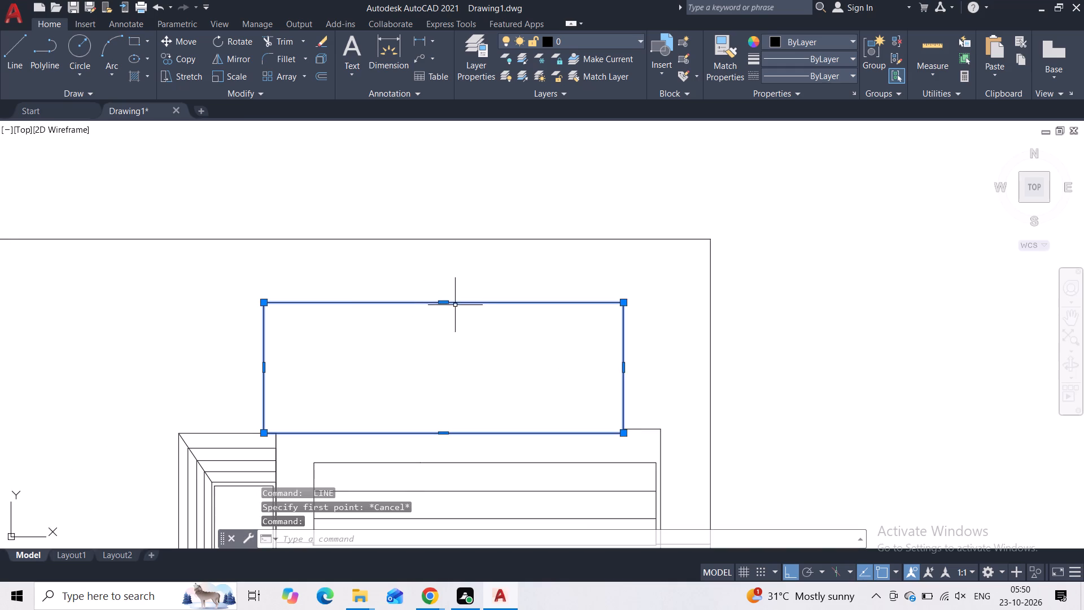
left_click(442, 301)
left_click(440, 318)
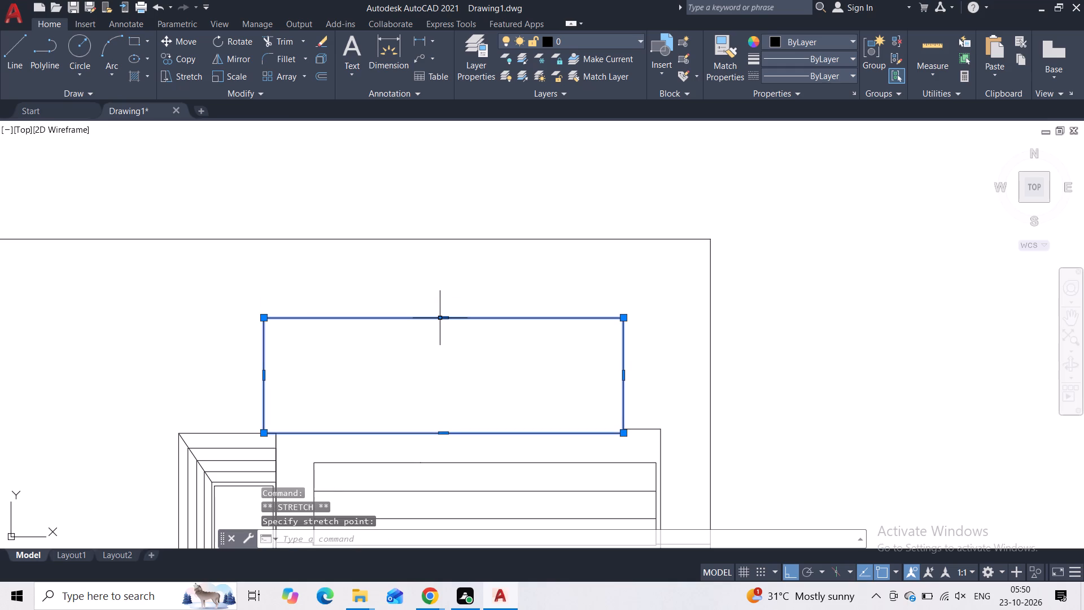
key("Escape")
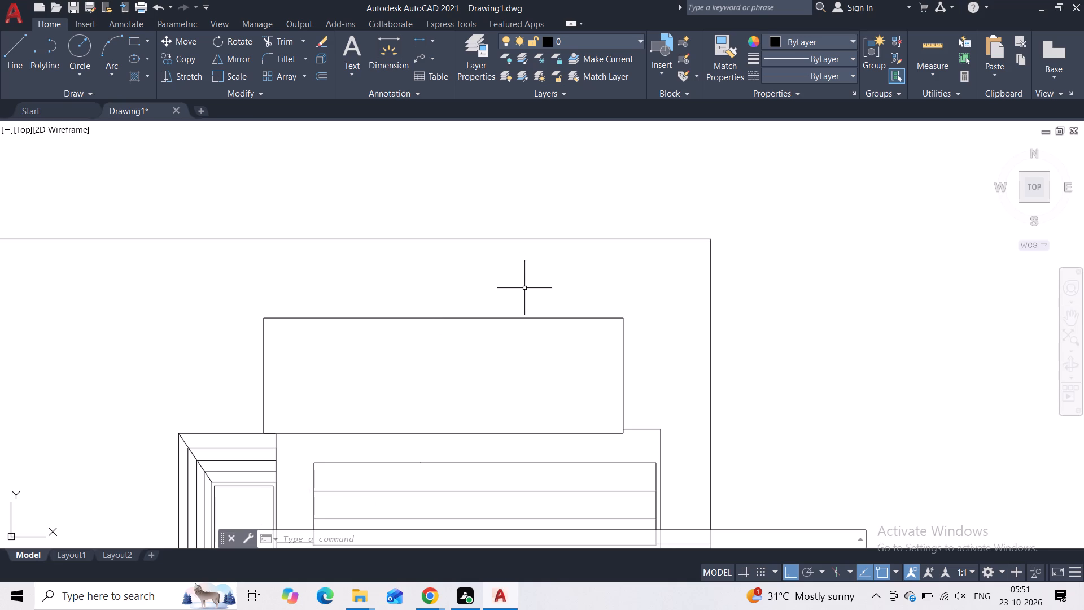
Draw a 12' vertical line upward from the right end of the long top line, extending the tall right-hand edge.
scroll(627, 268, "down", 1)
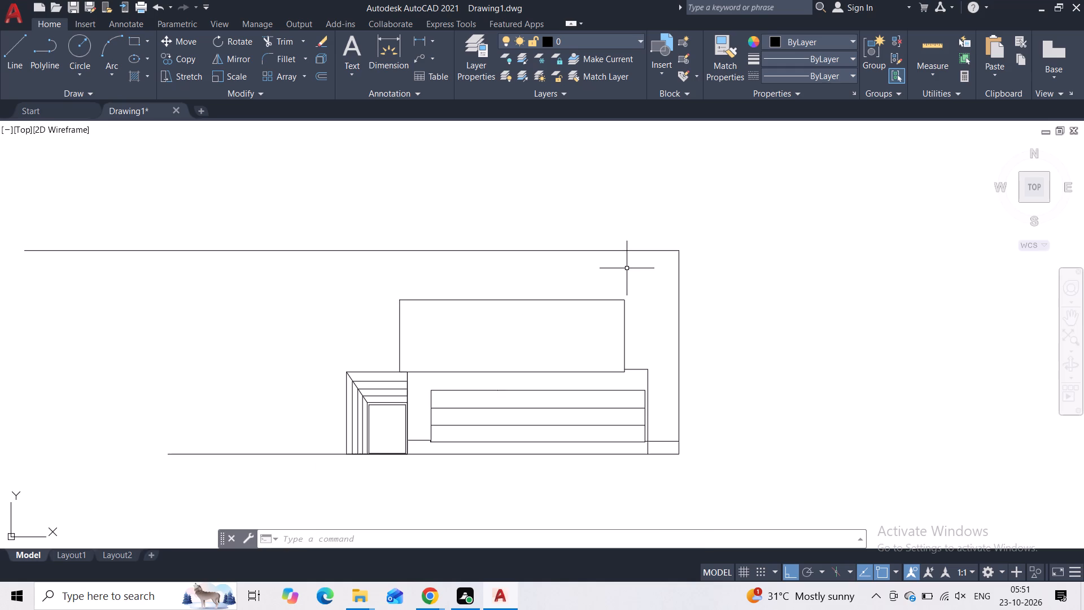
key("space")
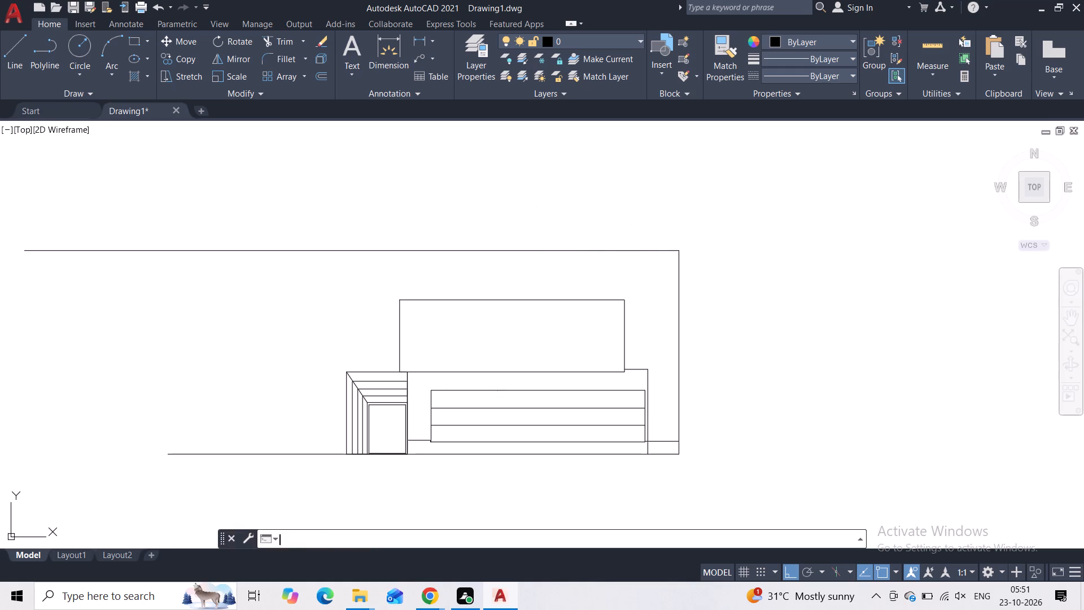
left_click(677, 253)
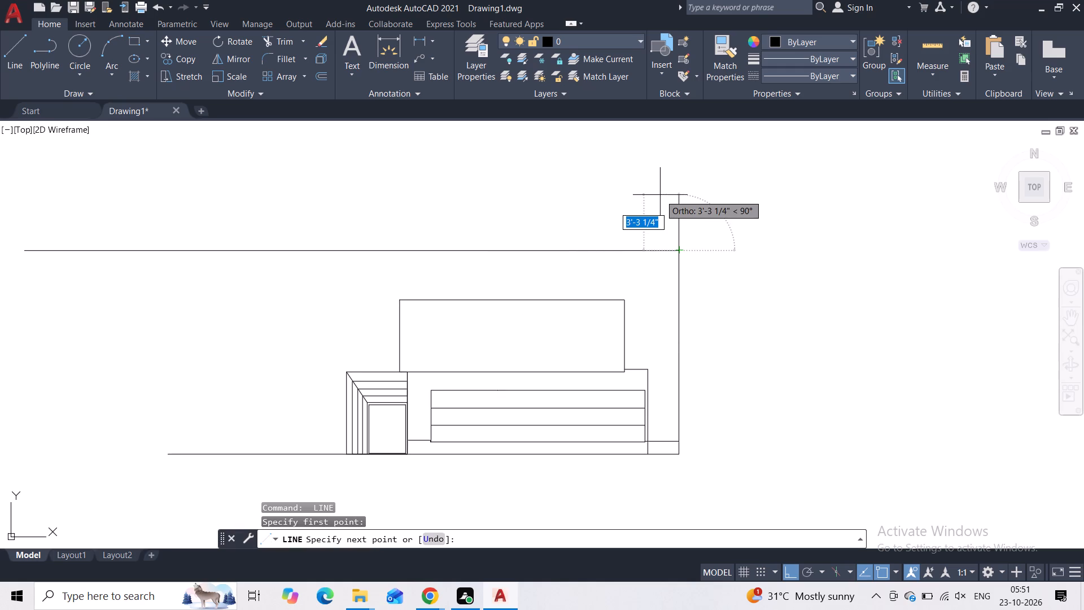
type("12'")
key("Return")
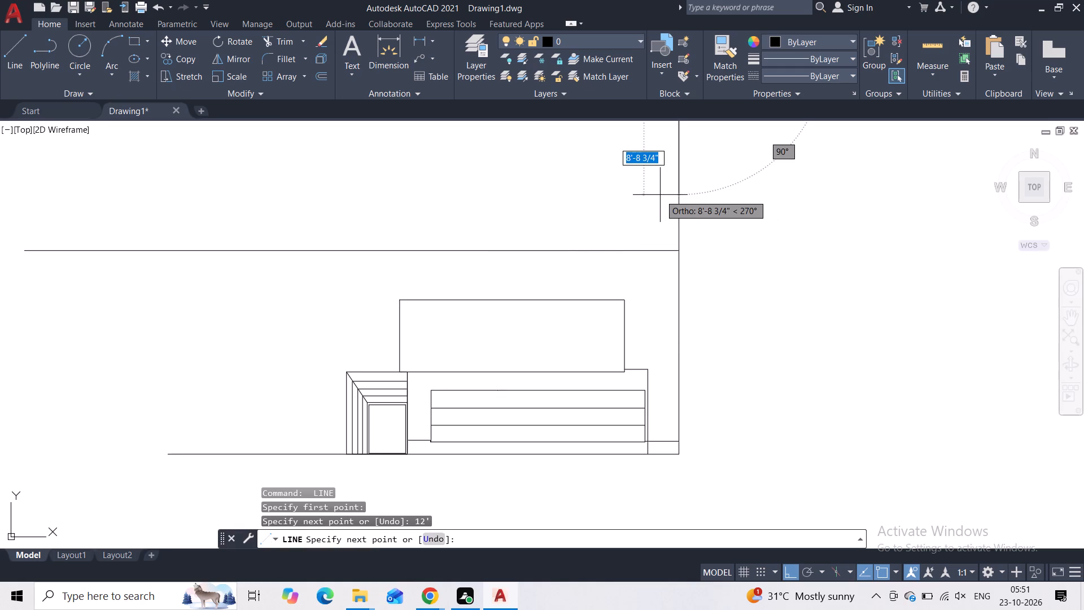
key("Escape")
Draw a horizontal line about 55' long leftward from the top of the new 12' vertical line.
scroll(661, 202, "down", 3)
middle_click_drag(662, 204, 653, 331)
scroll(640, 311, "up", 1)
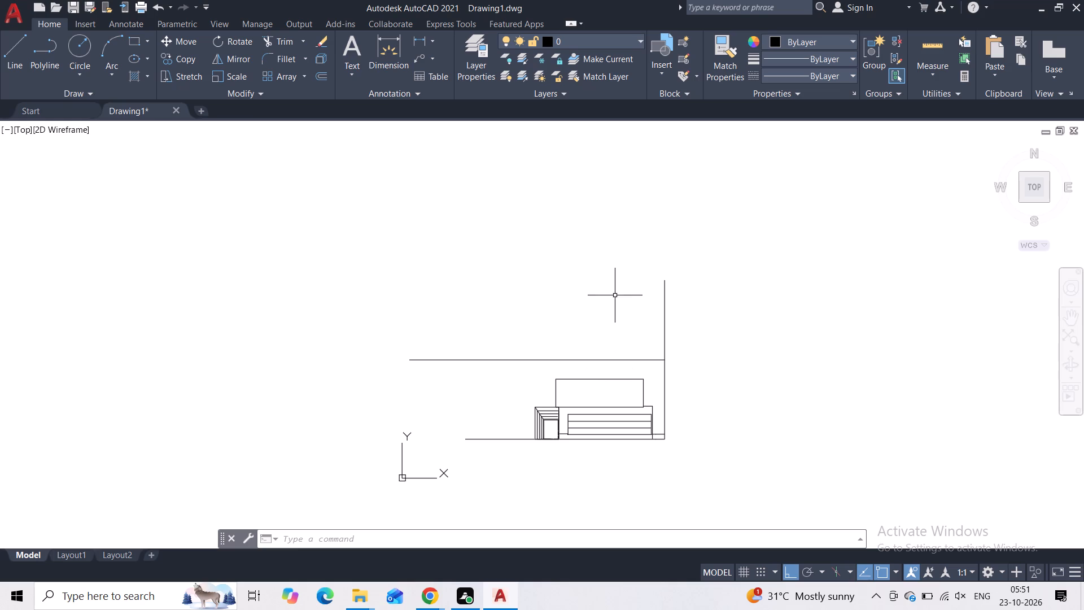
key("space")
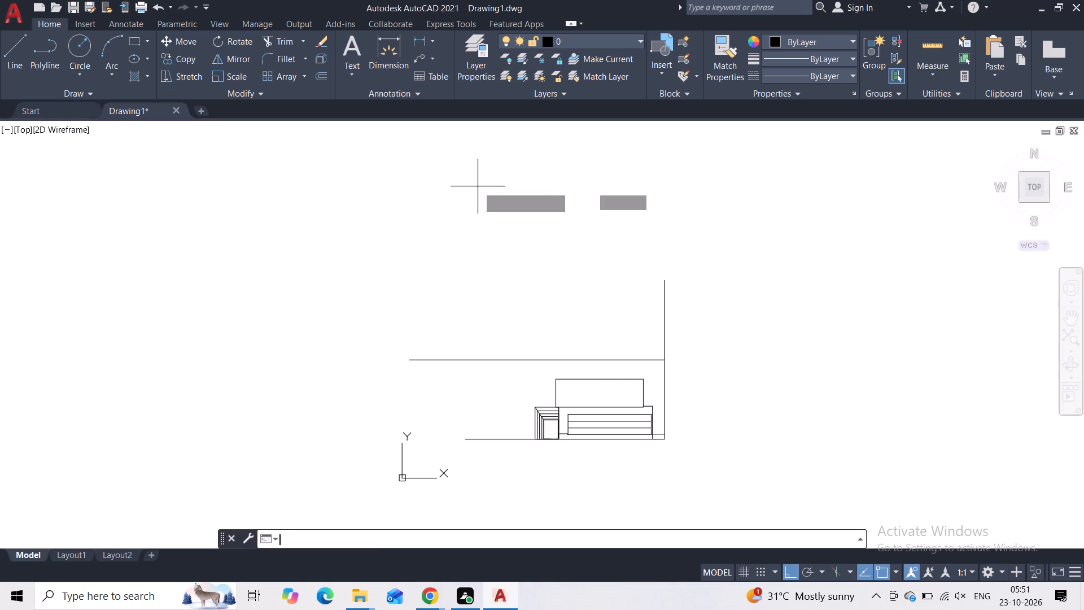
left_click(666, 282)
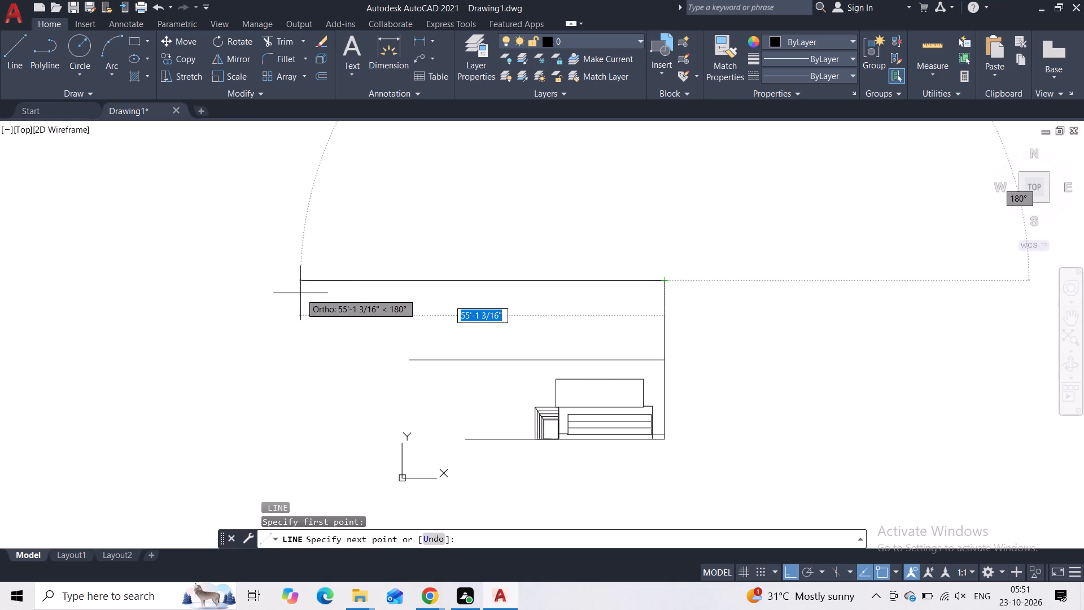
left_click(300, 293)
key("Escape")
Copy the upper rectangle twice from its lower-left corner, stacking the copies directly above it edge to edge.
scroll(582, 380, "up", 1)
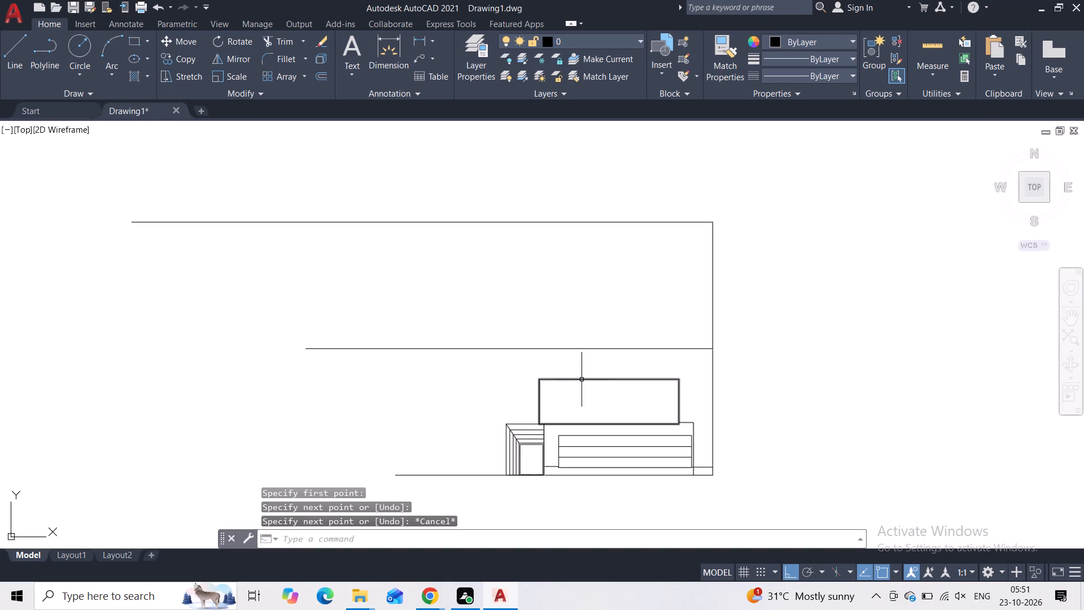
left_click(593, 365)
left_click(580, 387)
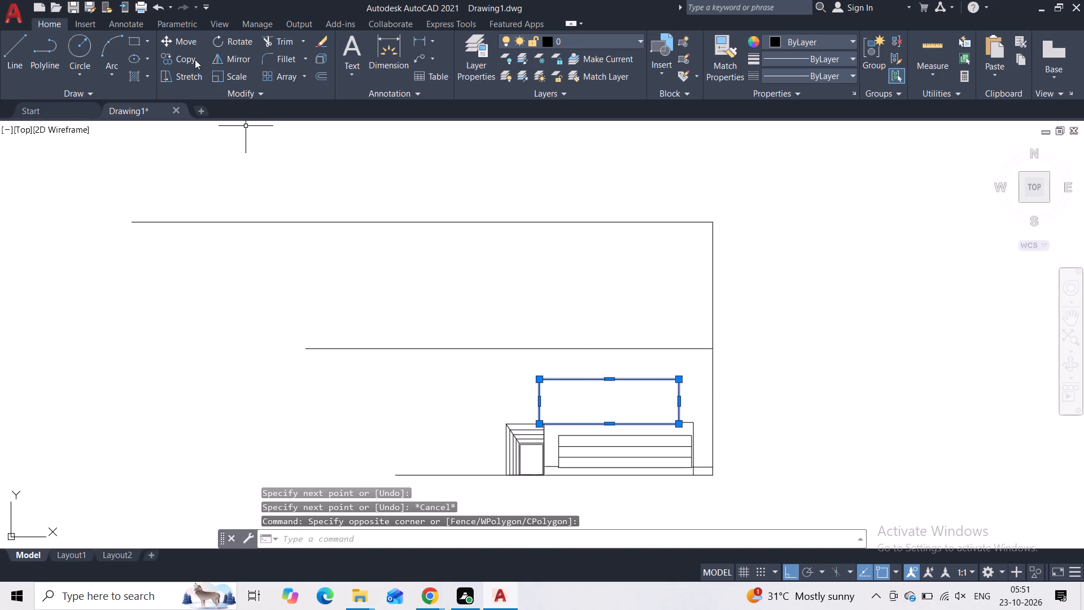
left_click(182, 62)
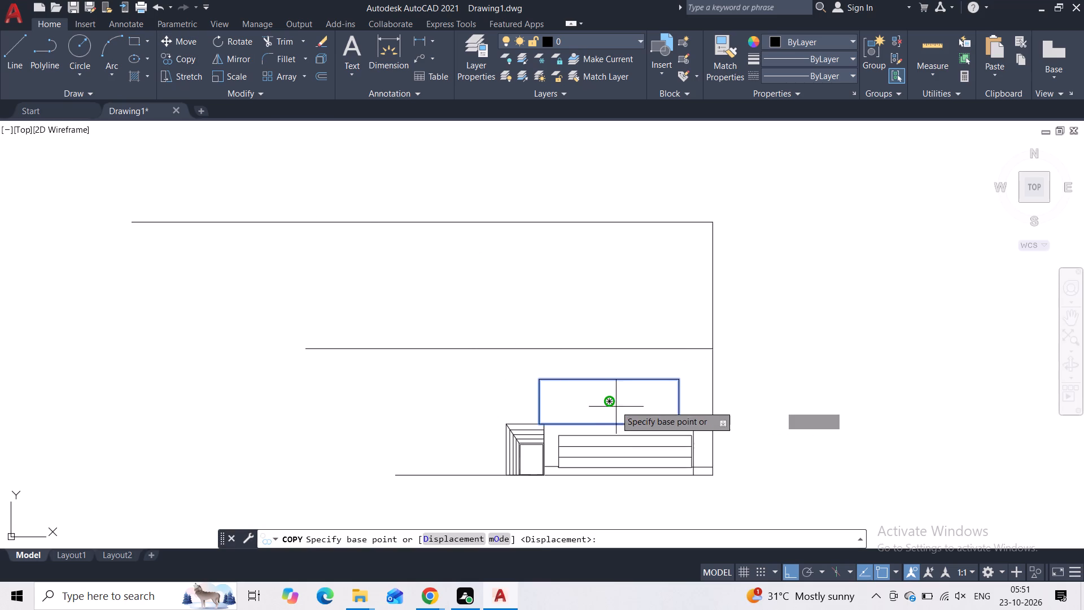
scroll(536, 423, "up", 2)
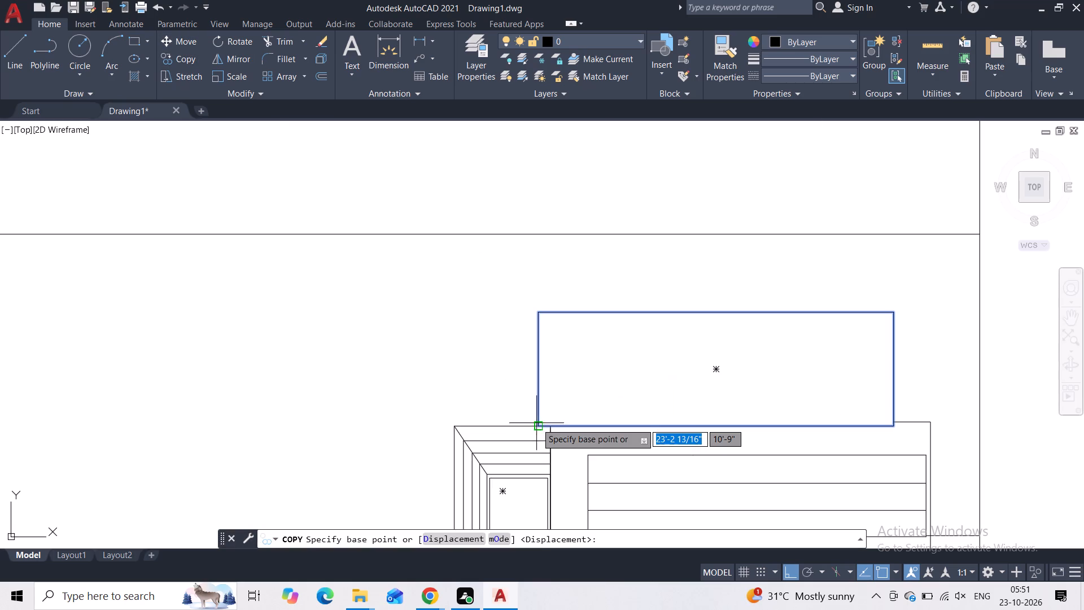
left_click(536, 424)
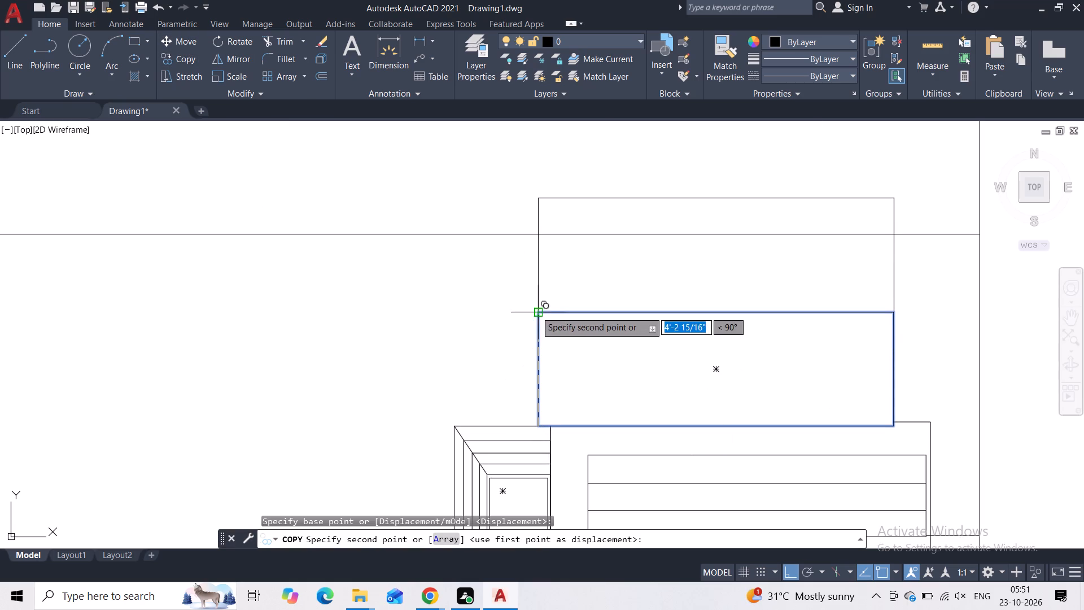
left_click(536, 311)
middle_click_drag(550, 270, 477, 490)
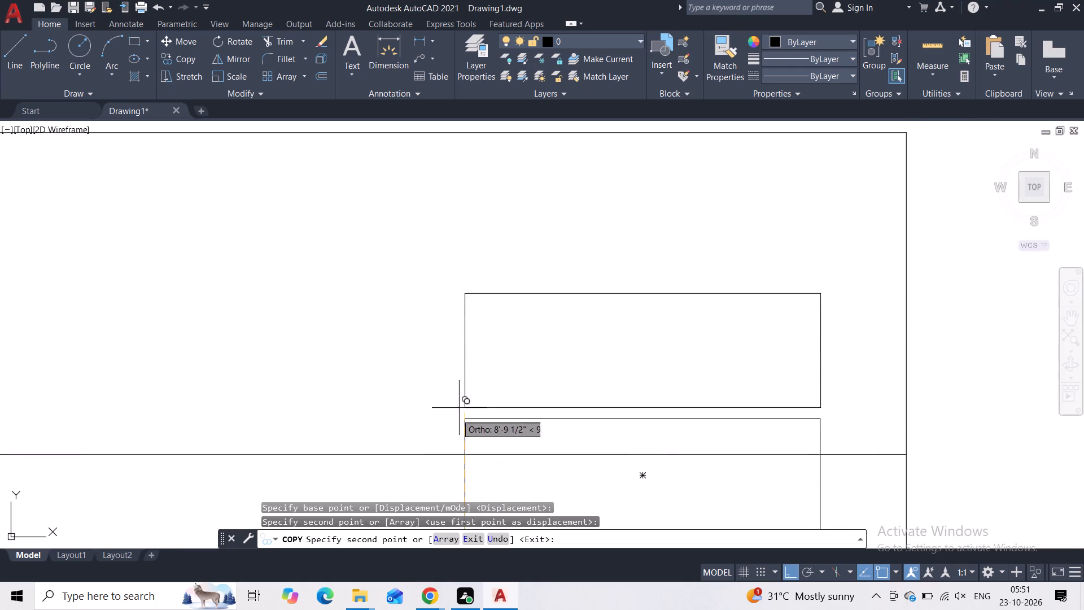
left_click(464, 420)
key("space")
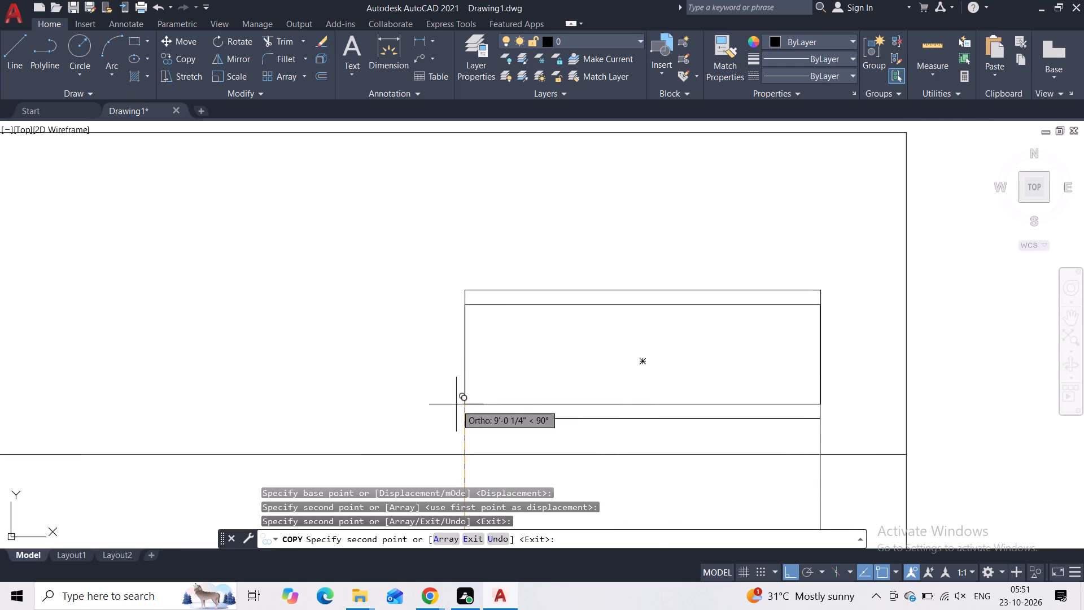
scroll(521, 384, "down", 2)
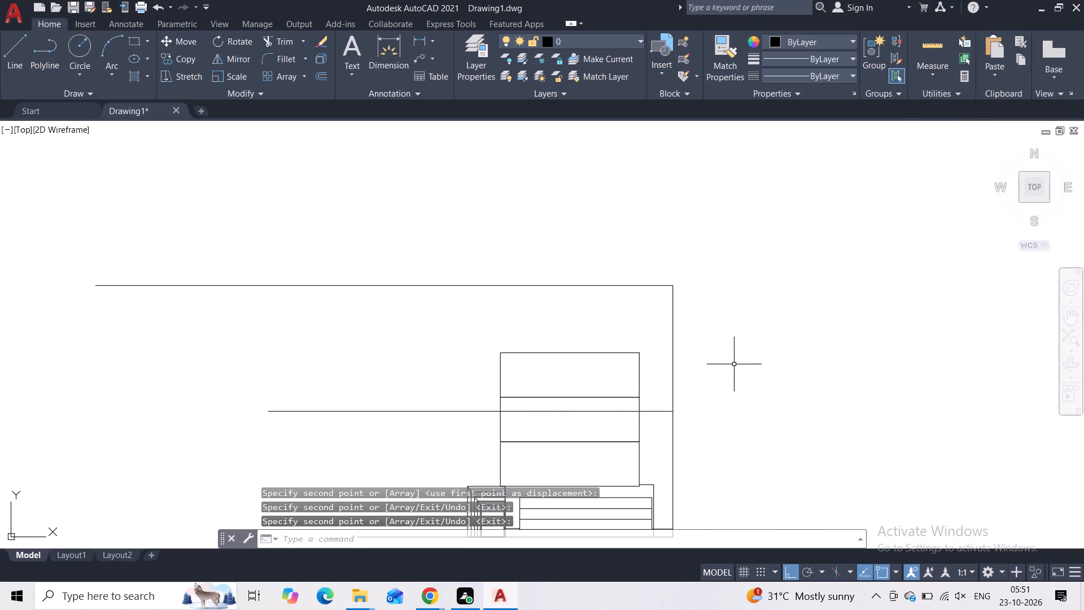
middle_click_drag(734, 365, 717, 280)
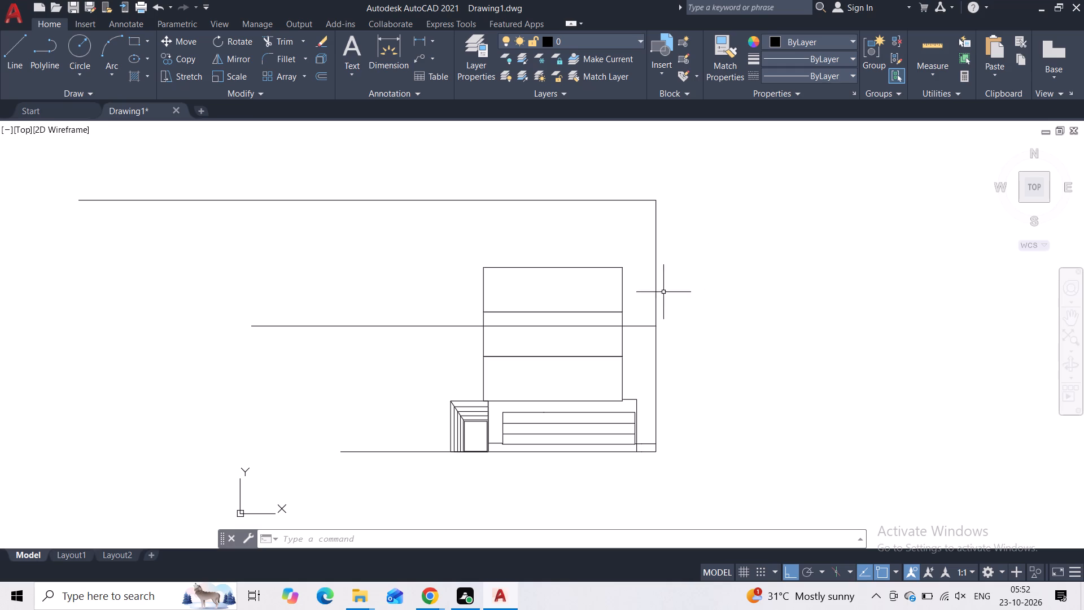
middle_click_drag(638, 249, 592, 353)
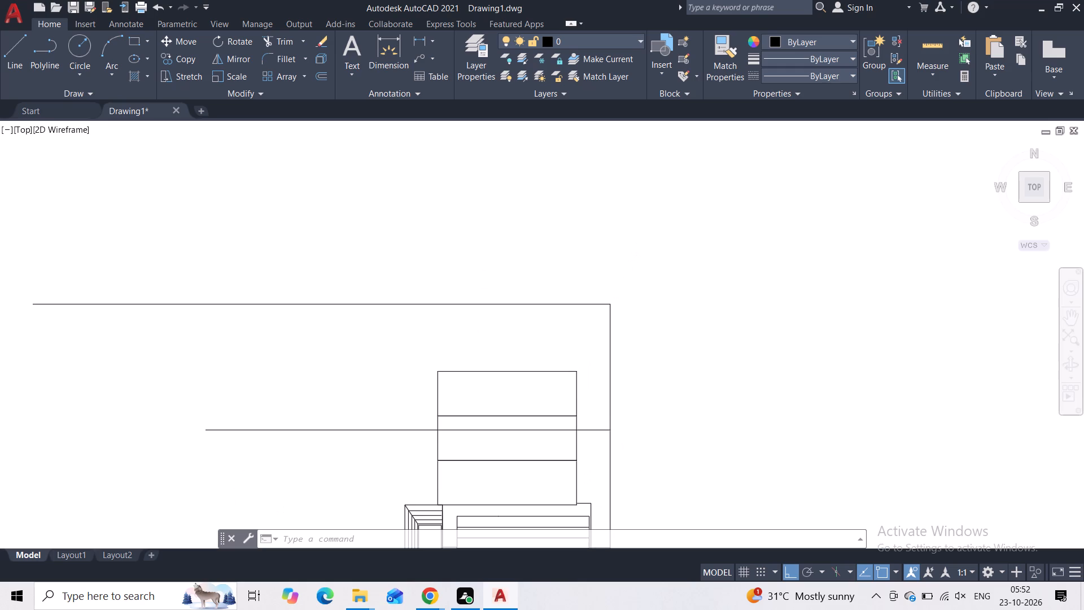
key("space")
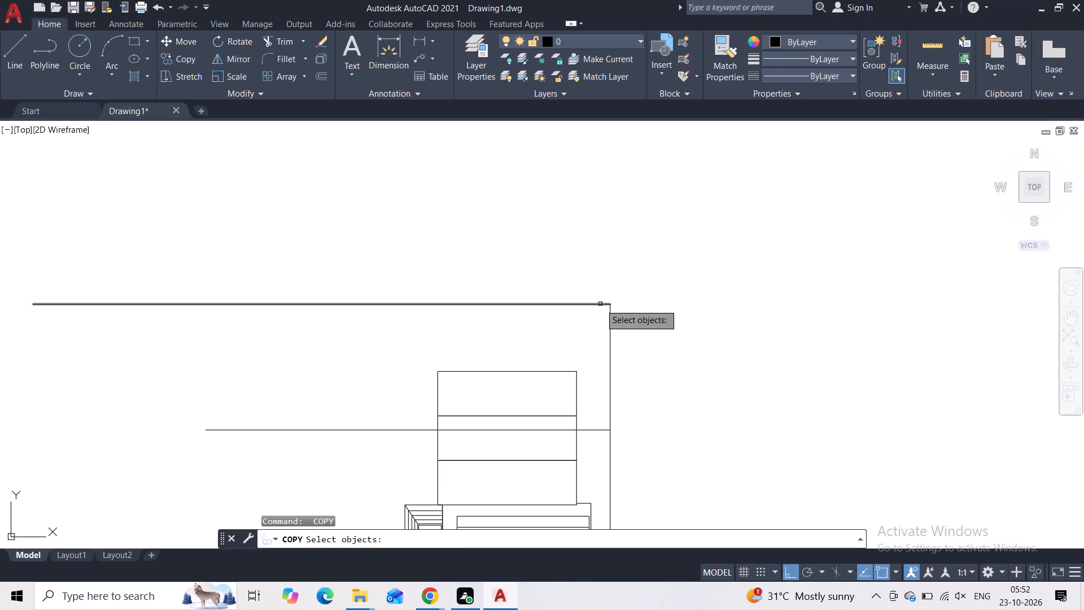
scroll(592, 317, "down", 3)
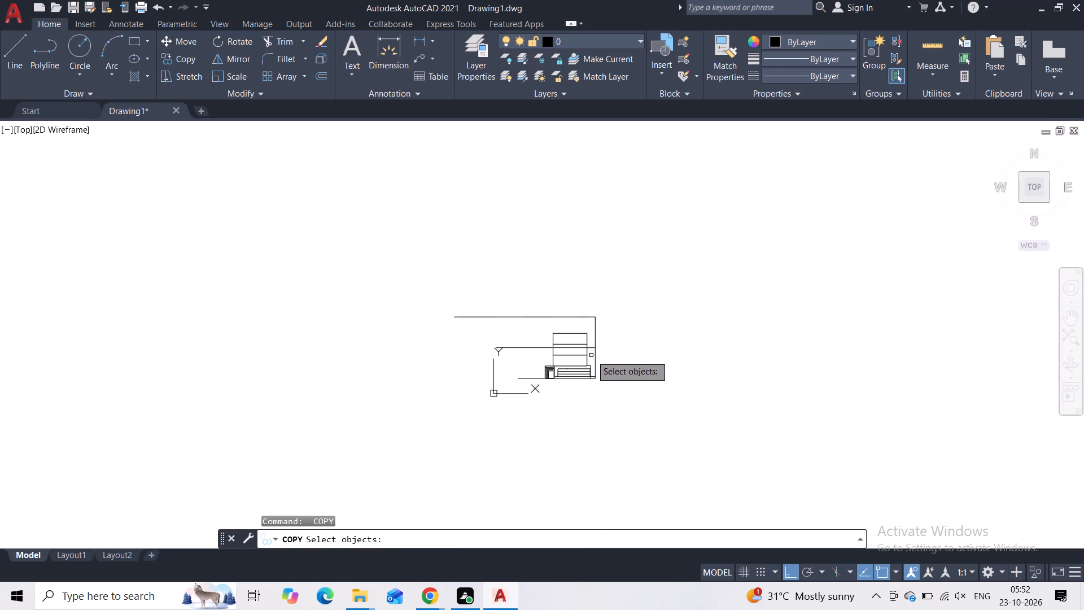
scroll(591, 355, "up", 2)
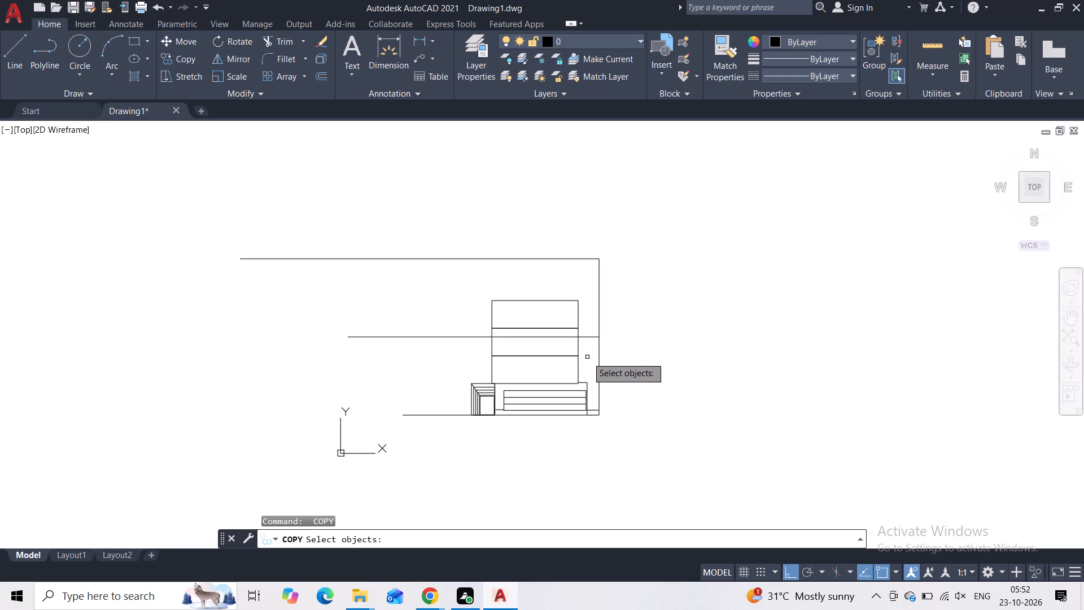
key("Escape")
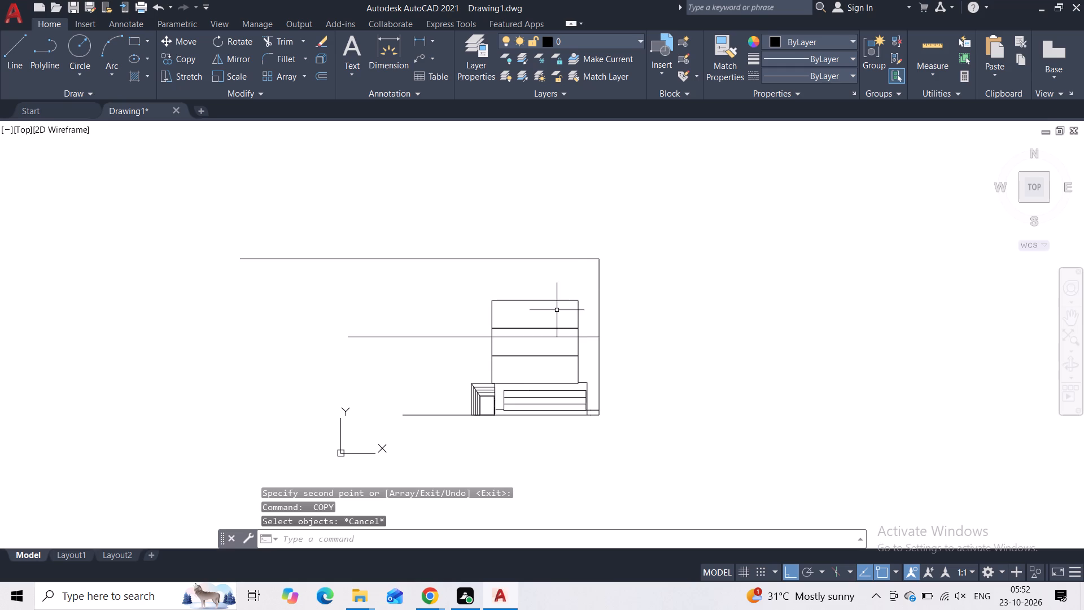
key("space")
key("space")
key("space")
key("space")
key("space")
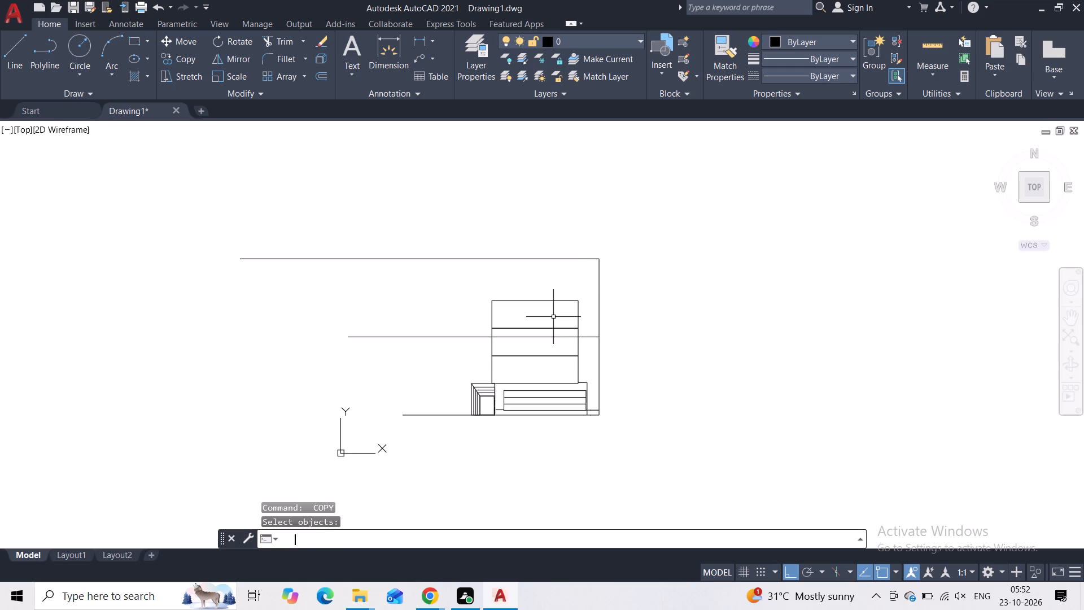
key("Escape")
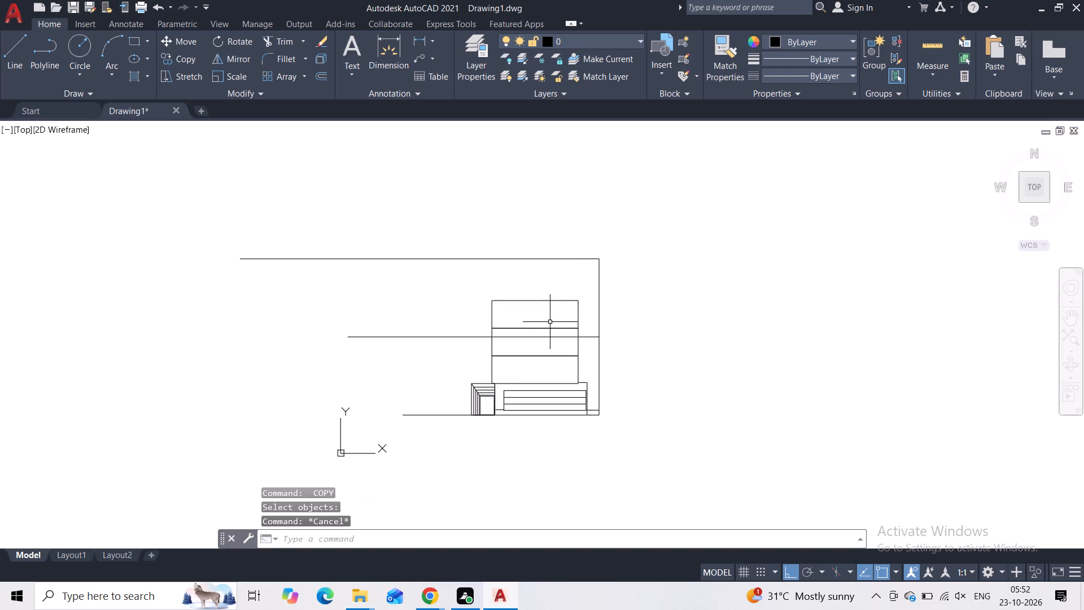
Draw a 12' line upward from the top of the tall right-hand edge, continuing horizontally leftward across the elevation.
left_click(14, 54)
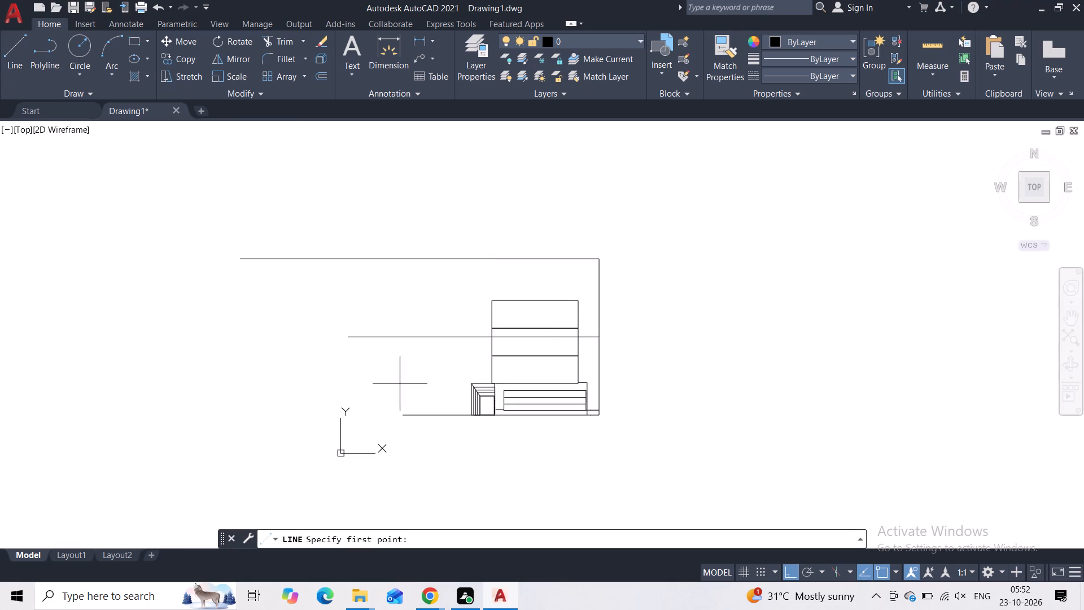
middle_click_drag(614, 289, 598, 460)
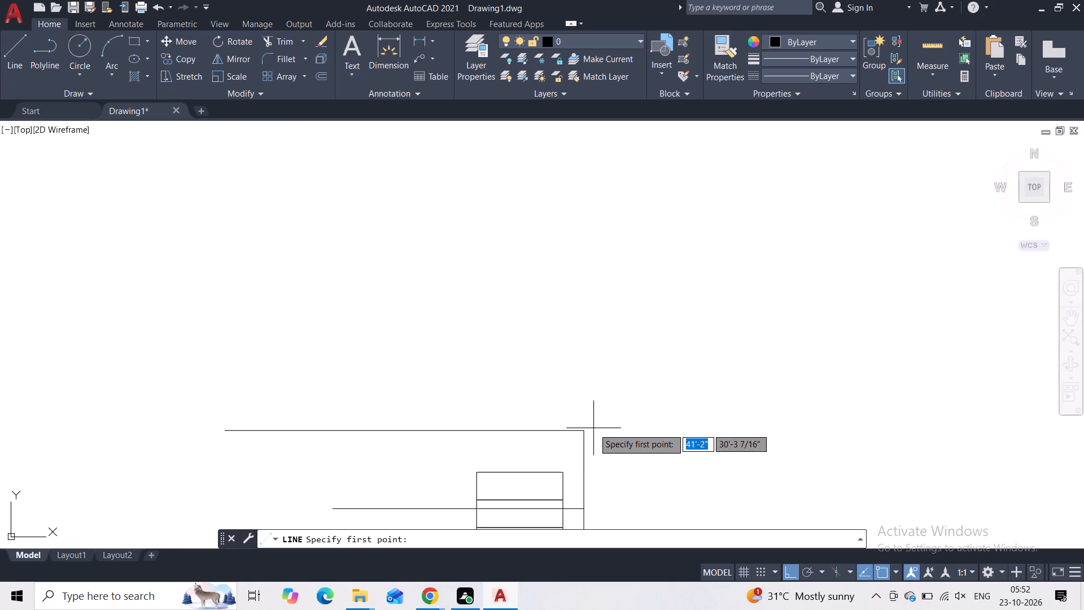
left_click(587, 432)
type("12'")
key("Return")
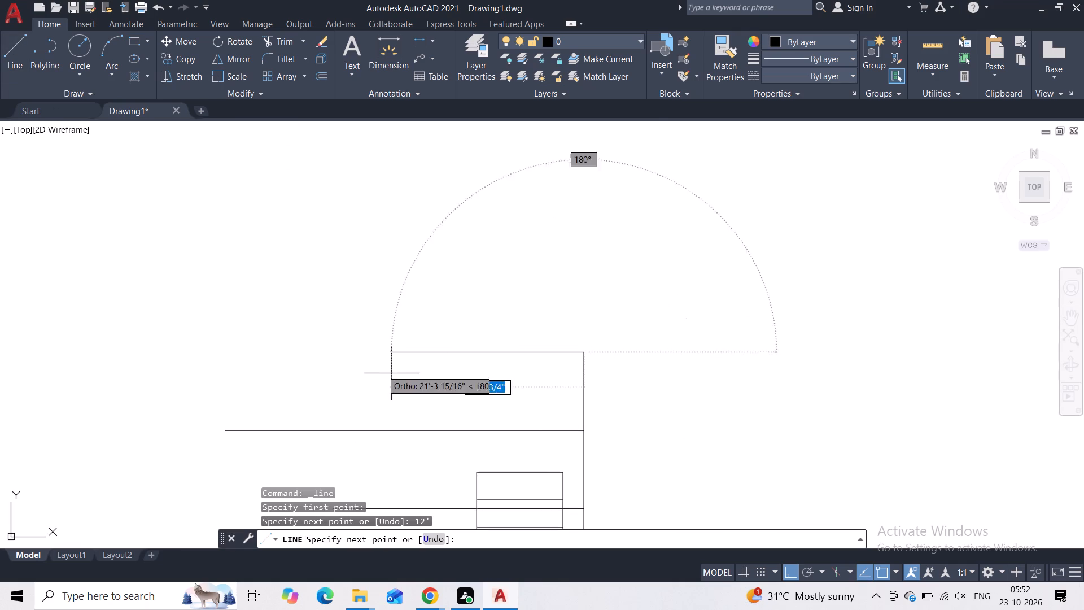
left_click(347, 363)
key("Escape")
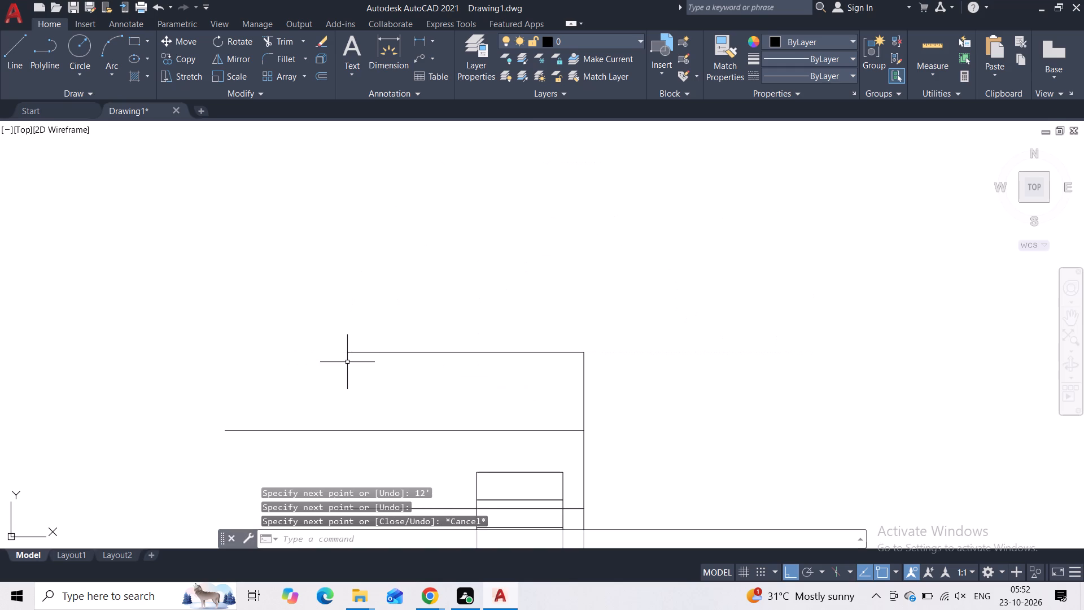
Shorten the horizontal line crossing the stacked rectangles to a short stub between their right side and the tall right-hand edge.
scroll(397, 244, "down", 1)
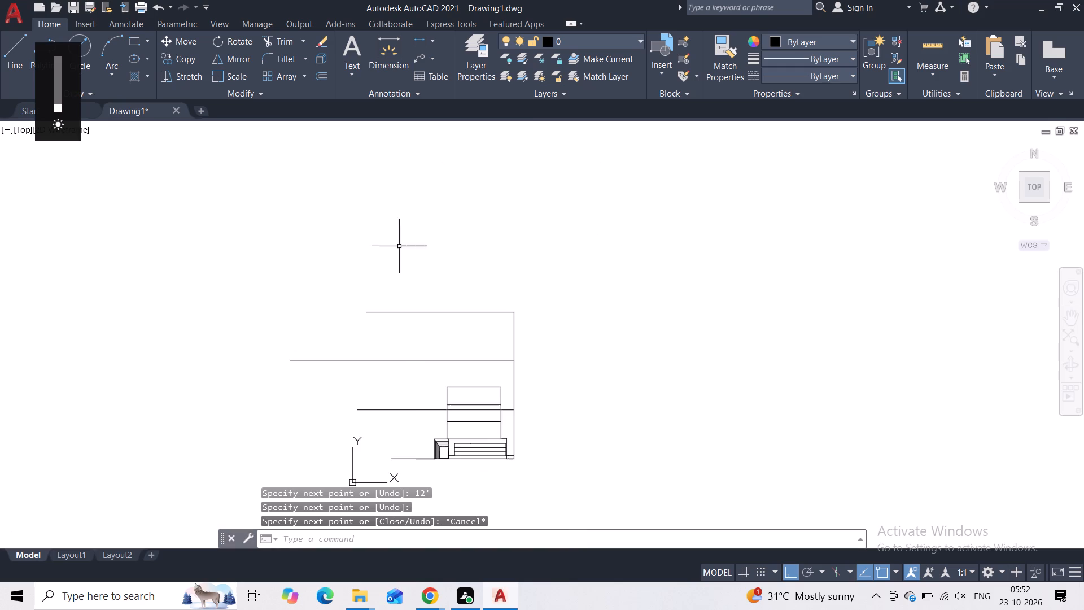
middle_click_drag(406, 422, 402, 356)
scroll(431, 324, "up", 1)
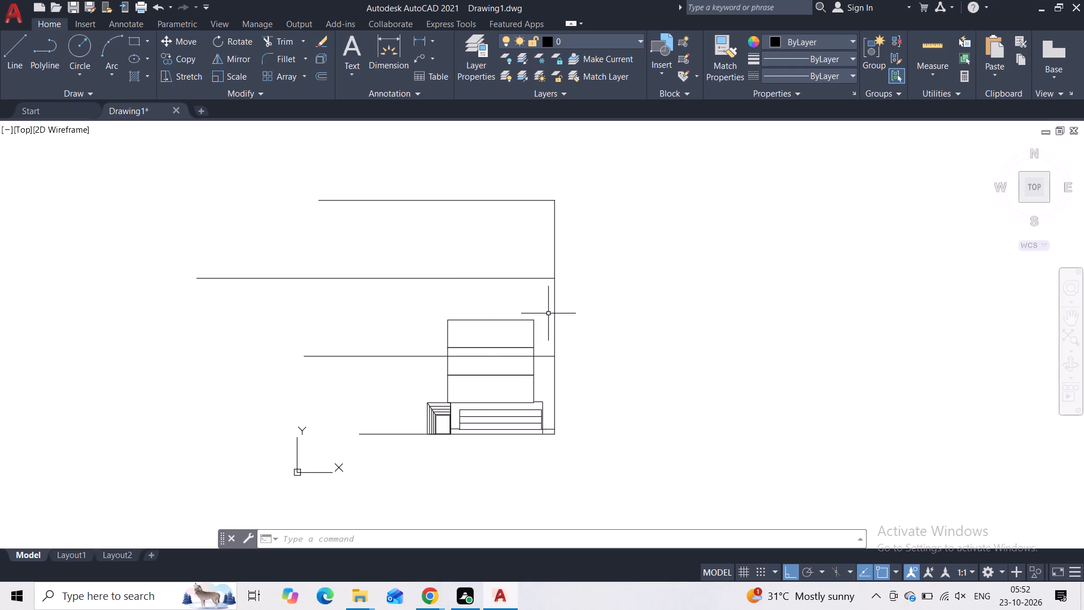
scroll(545, 313, "up", 2)
scroll(545, 313, "down", 1)
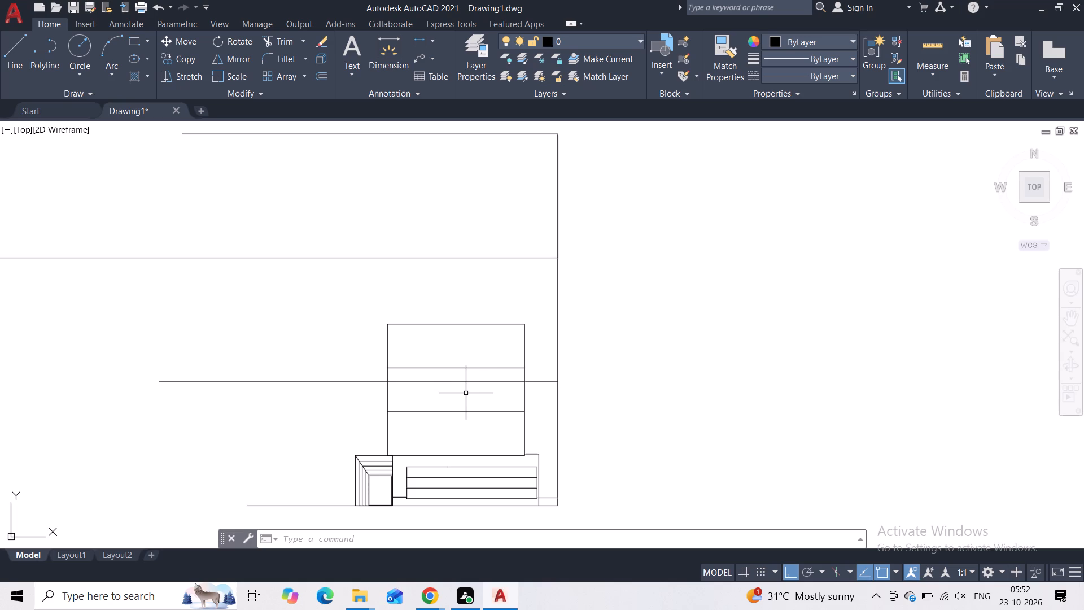
left_click(261, 383)
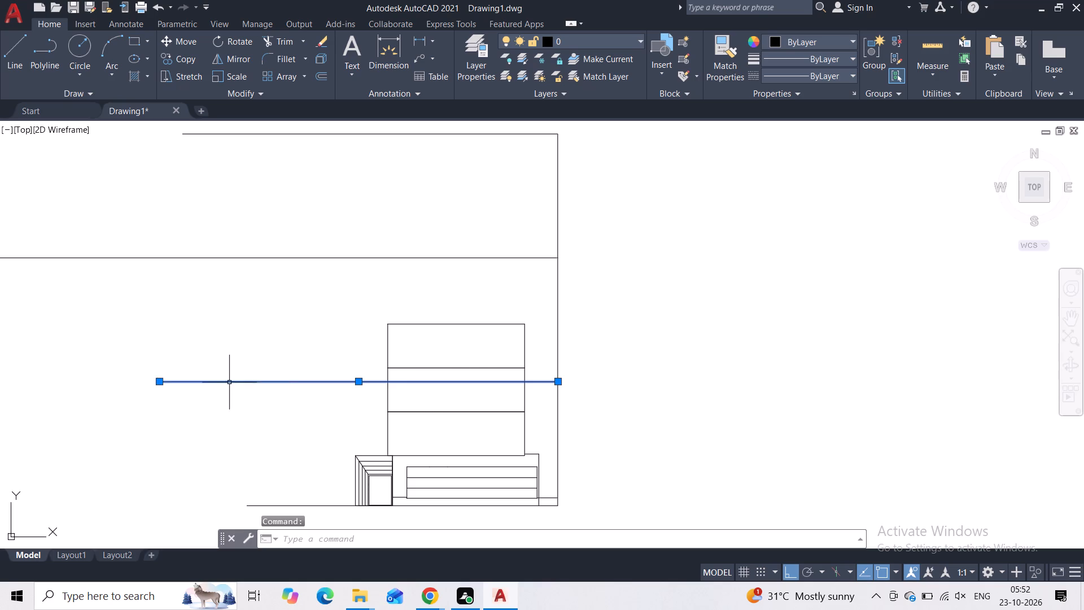
left_click(160, 382)
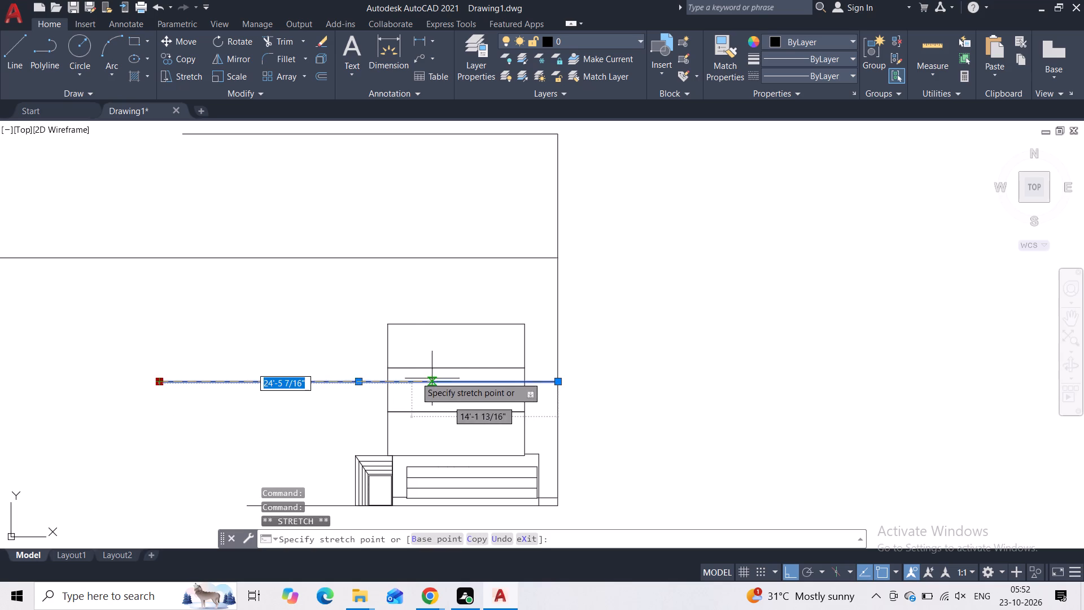
left_click(537, 387)
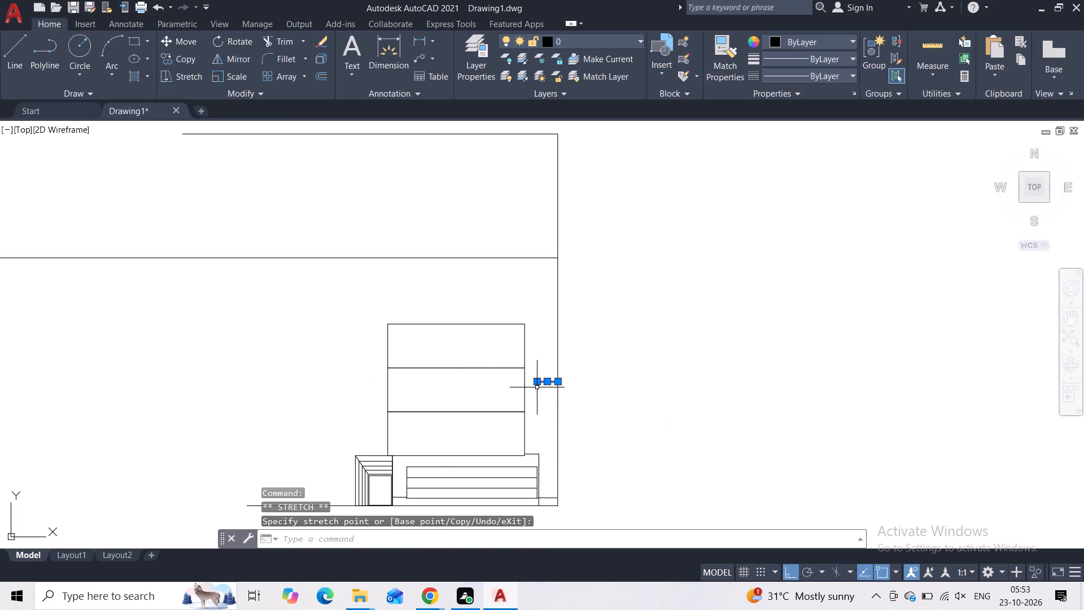
Draw a vertical line down through all three stacked rectangles, from the top edge to the bottom edge, slightly right of their centre.
key("space")
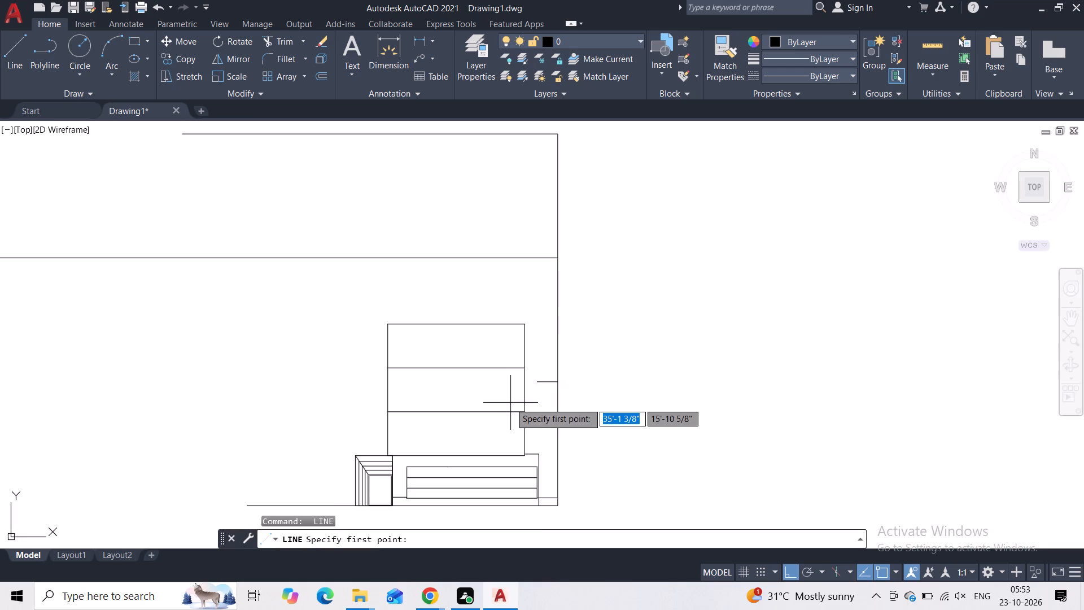
scroll(491, 399, "up", 1)
middle_click_drag(491, 399, 486, 332)
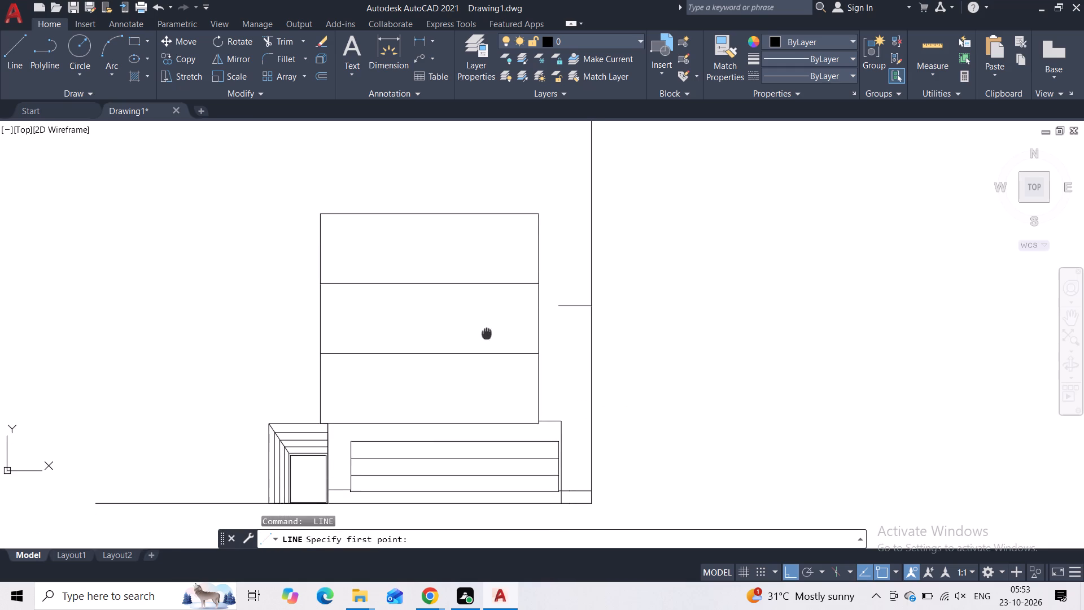
middle_click_drag(486, 332, 486, 332)
scroll(486, 332, "up", 1)
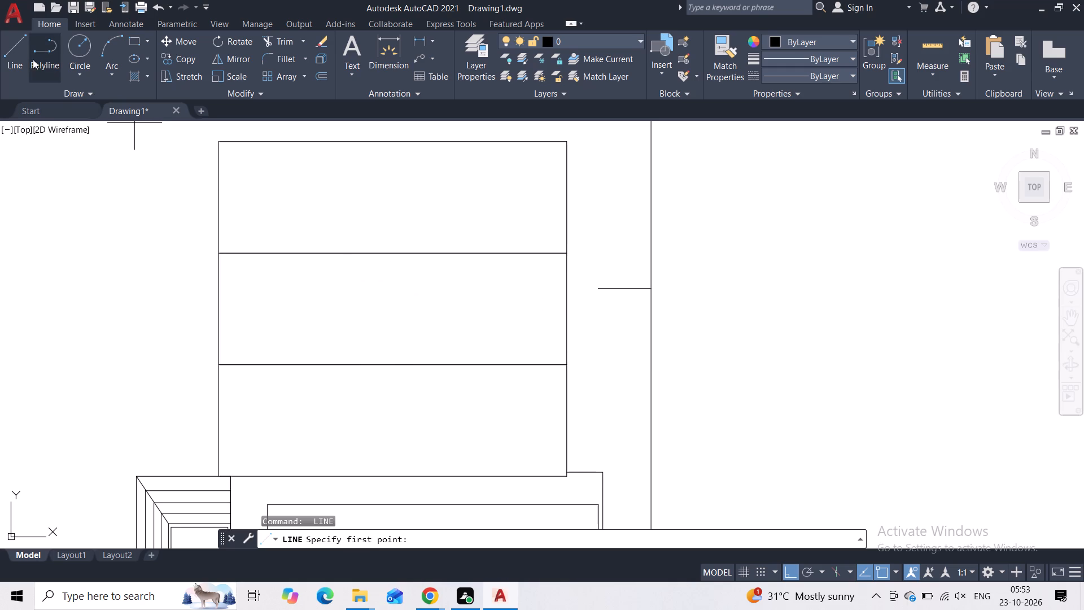
left_click(11, 57)
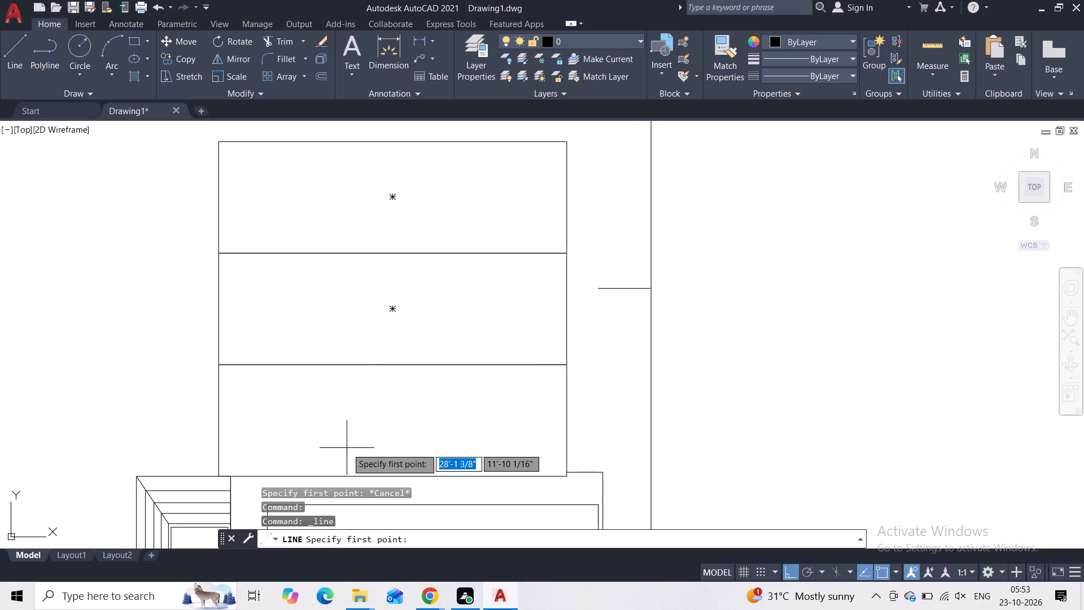
left_click(425, 144)
middle_click_drag(444, 374, 435, 301)
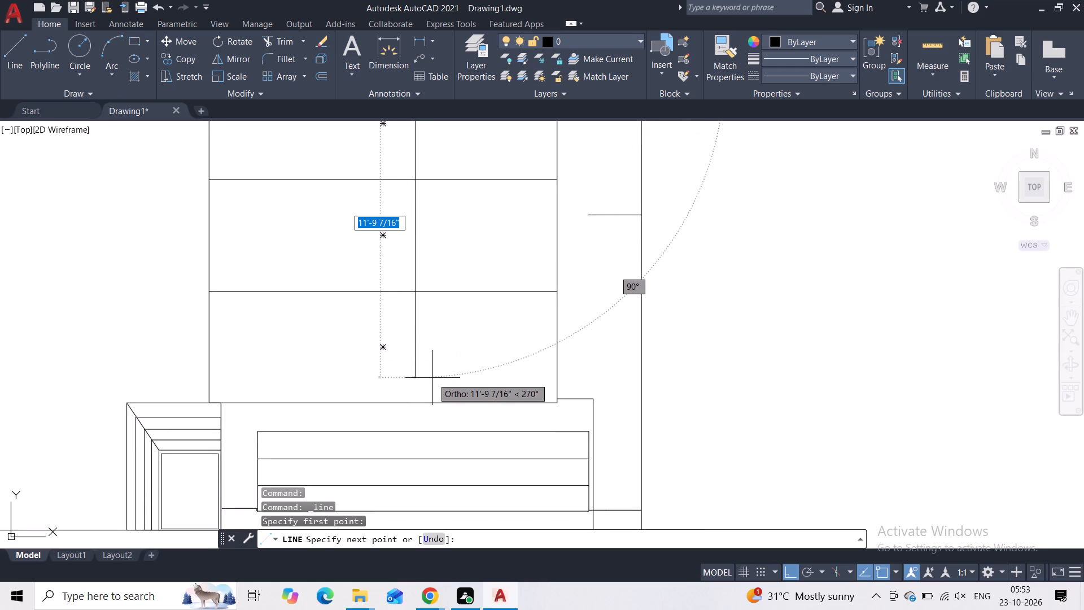
left_click(417, 400)
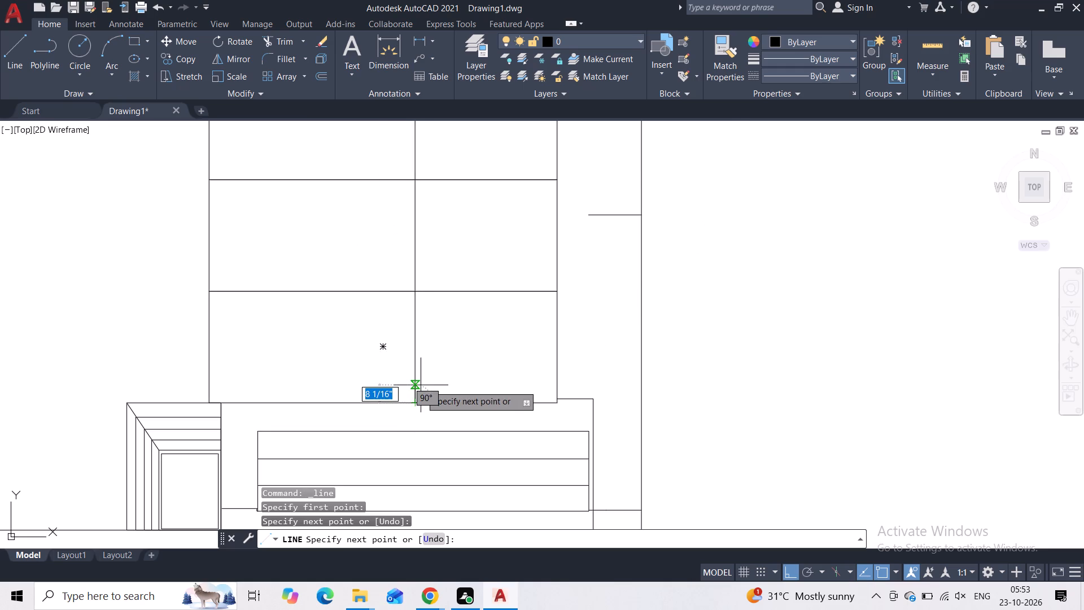
key("space")
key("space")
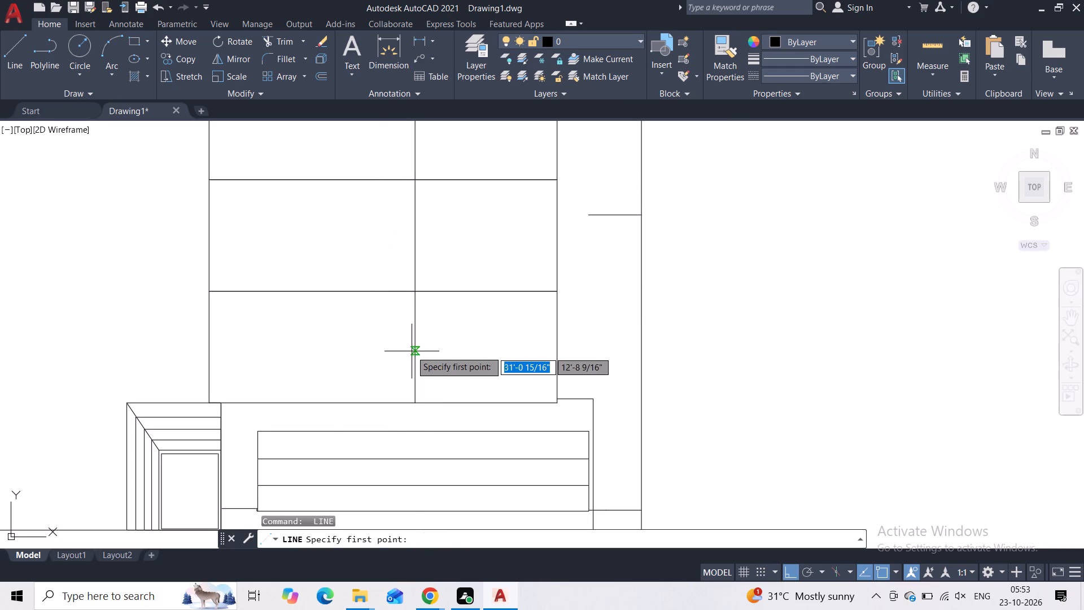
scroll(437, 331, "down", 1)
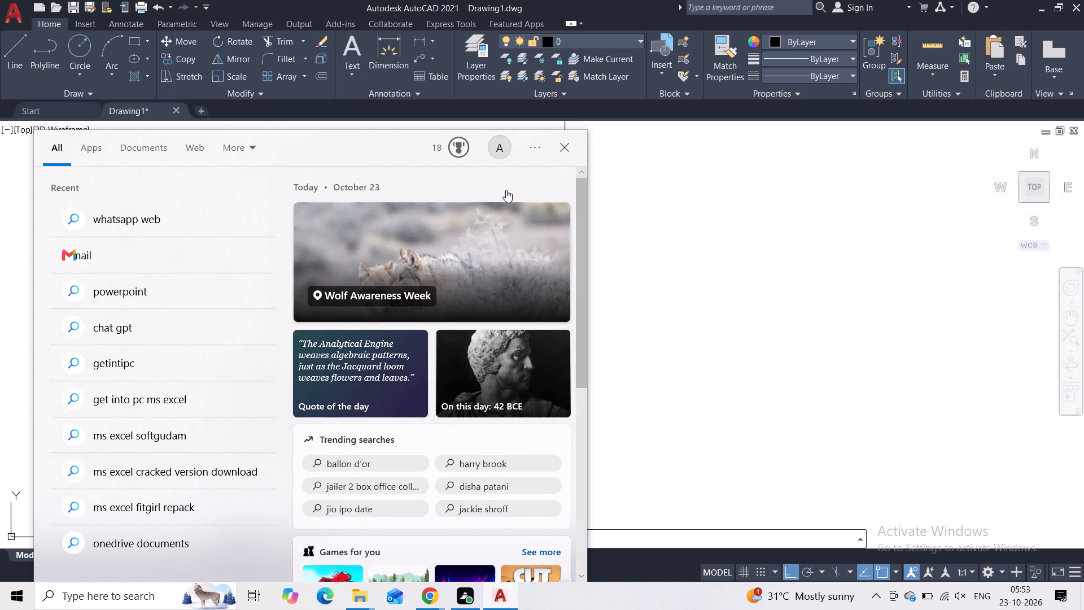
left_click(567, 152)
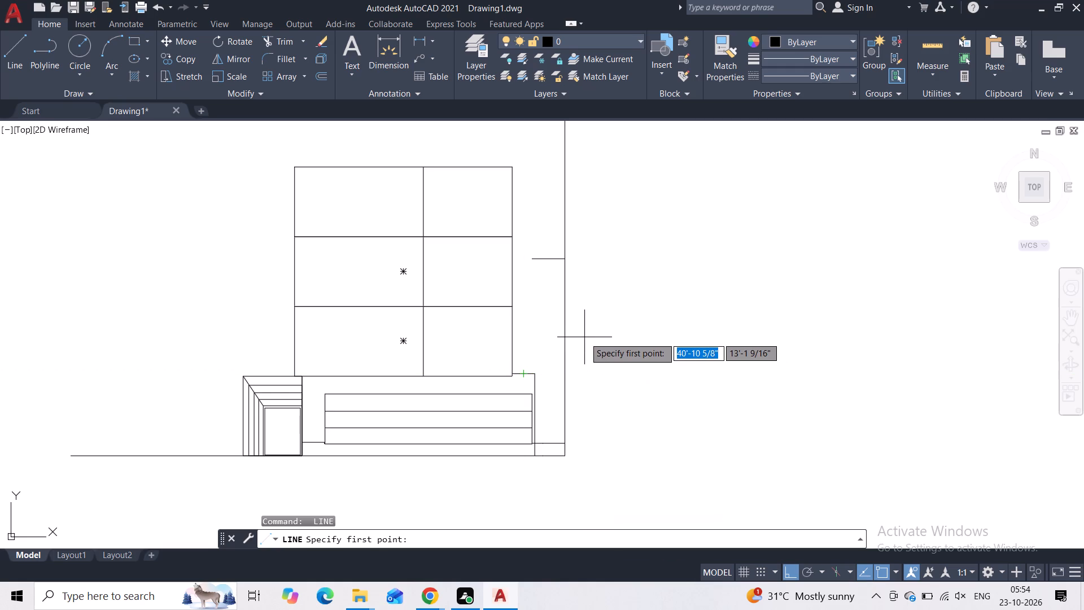
Draw a rectangle about 3'-11" wide by 3'-8" high in the middle stacked rectangle, just left of the vertical dividing line.
scroll(385, 248, "up", 2)
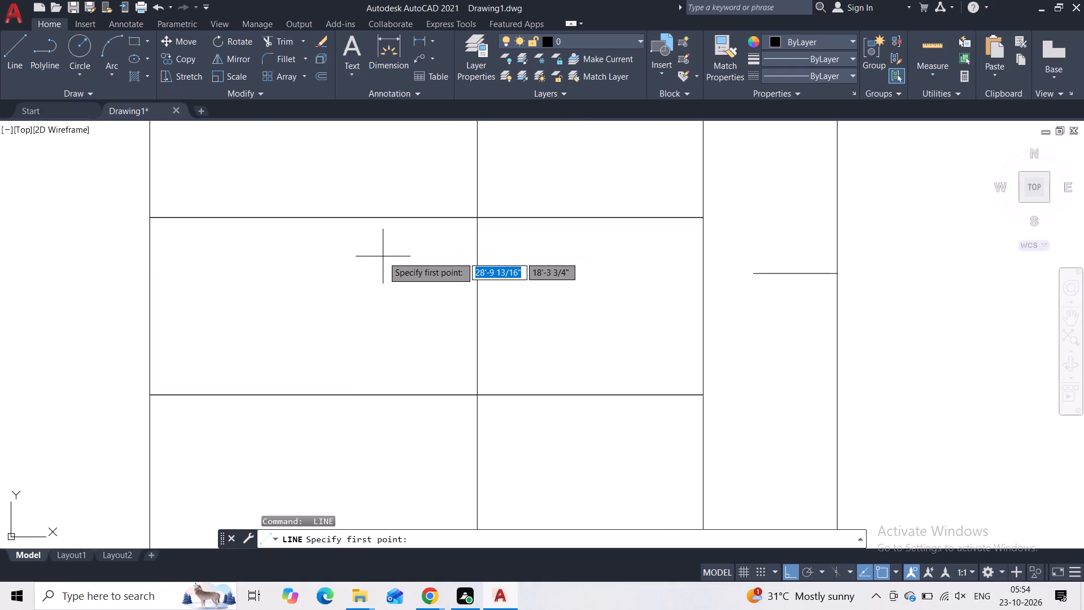
left_click(135, 40)
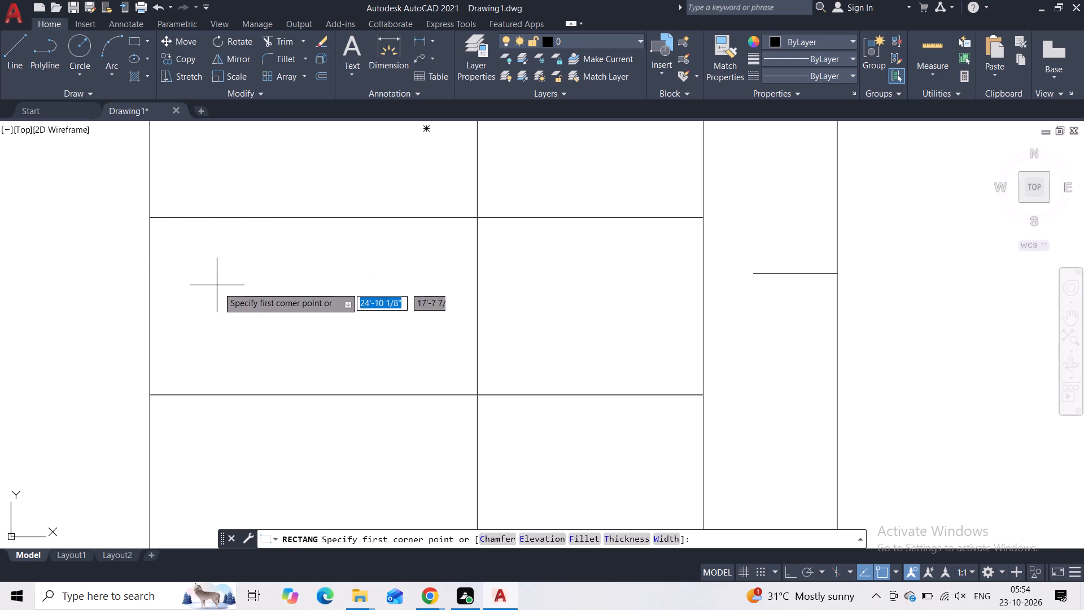
left_click(305, 229)
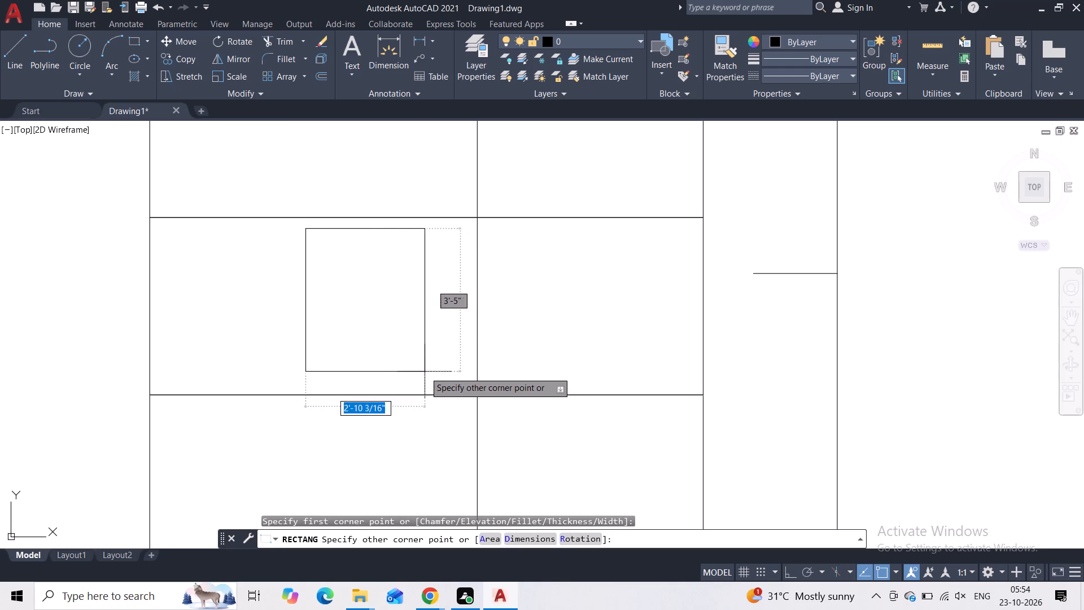
left_click(468, 383)
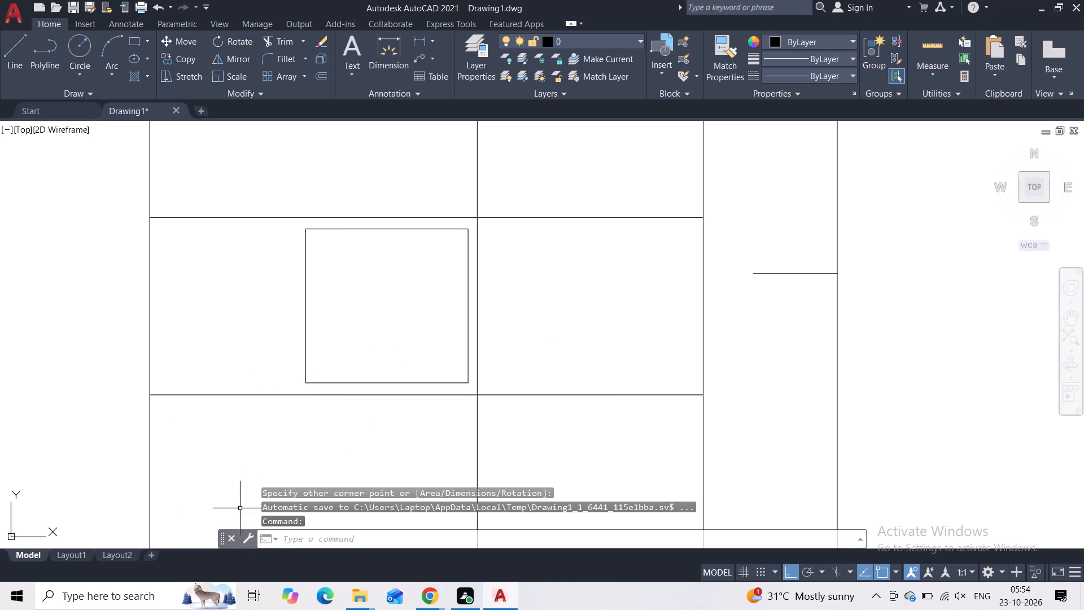
Offset the new rectangle 2" inward to form a window frame.
left_click(329, 339)
left_click(268, 339)
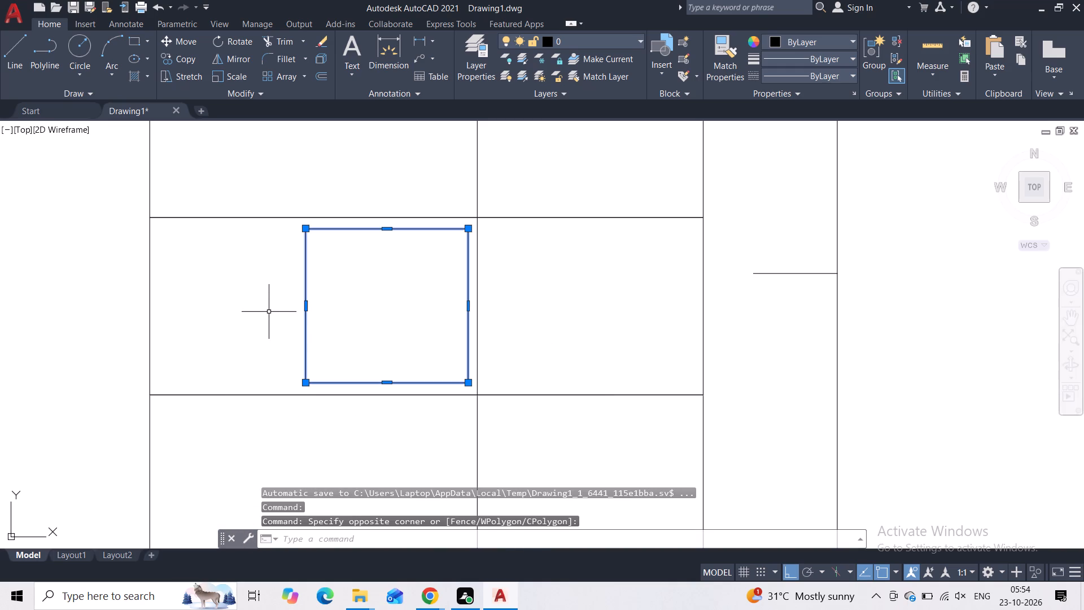
left_click(318, 75)
key("3")
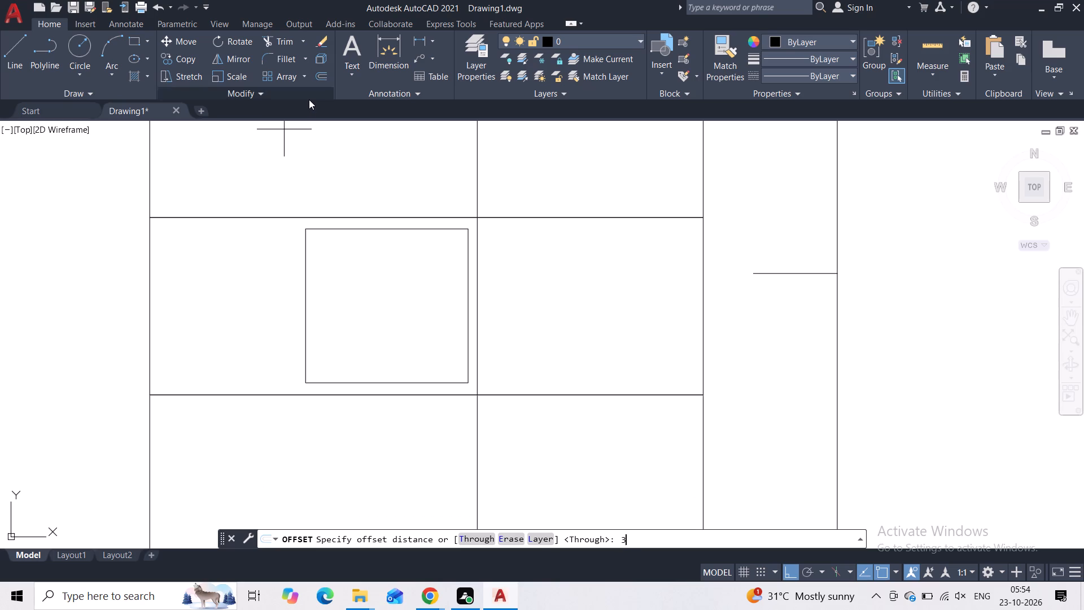
key("shift+quotedbl")
key("Return")
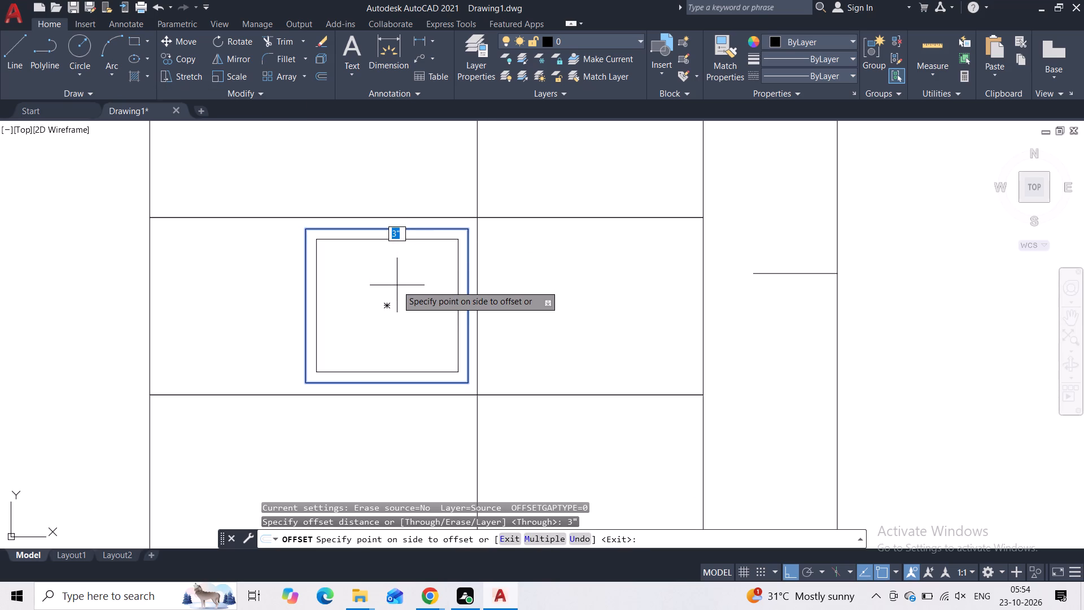
key("2")
key("shift+quotedbl")
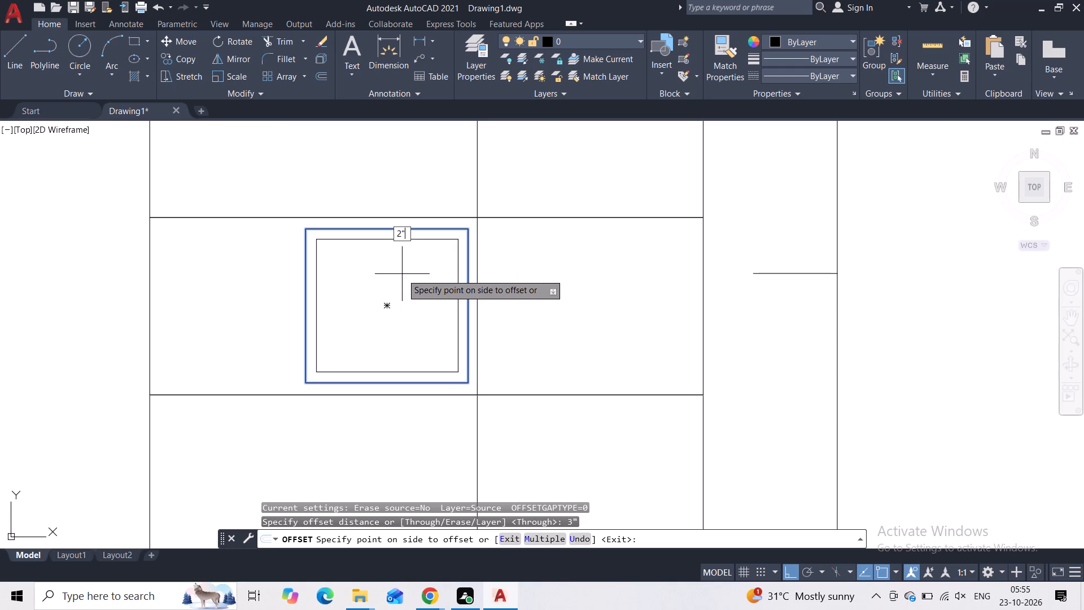
key("Return")
left_click(402, 273)
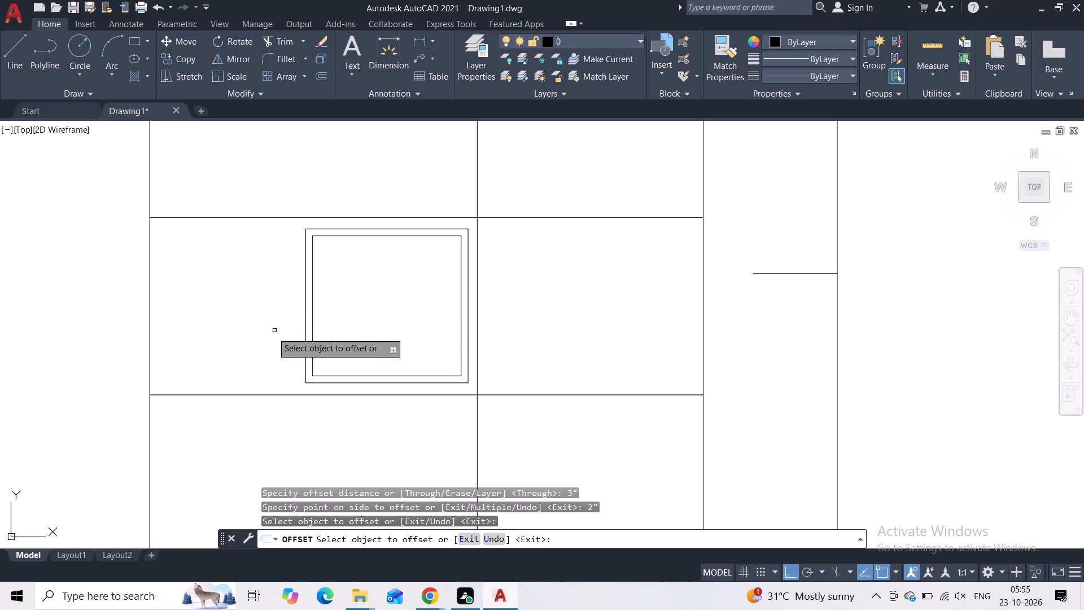
key("Escape")
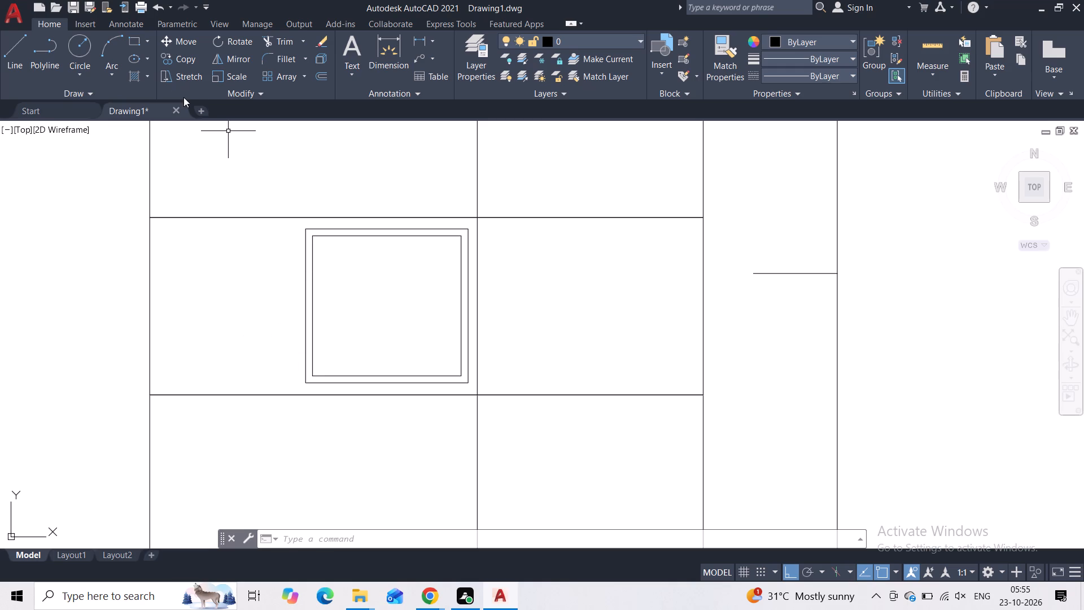
Draw a rectangle about 2'-2" wide by 3'-8" high left of the window frame, aligned with its top and bottom edges.
left_click(134, 36)
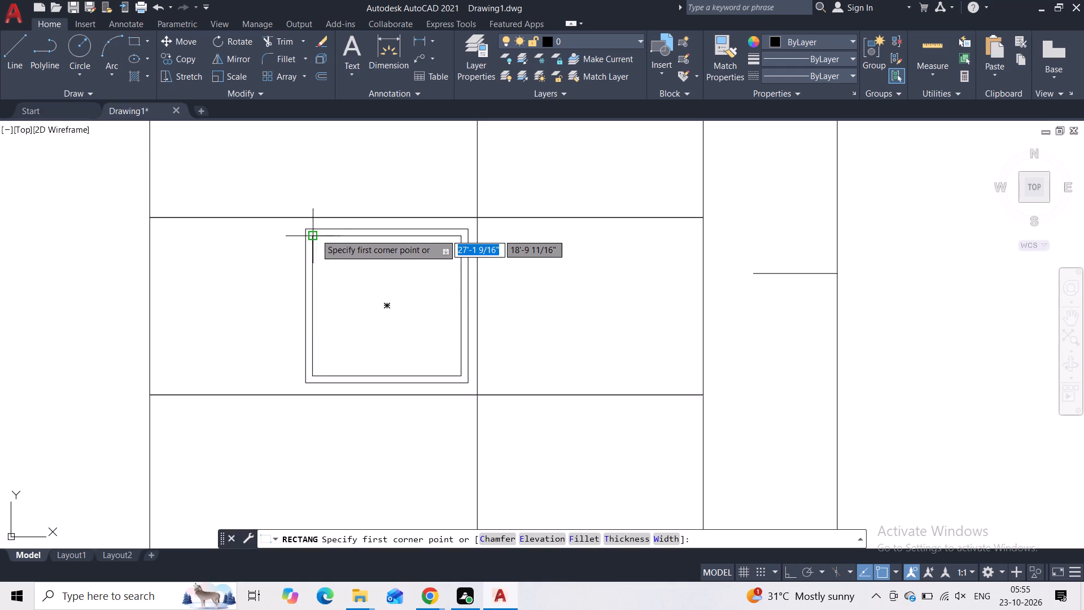
left_click(188, 228)
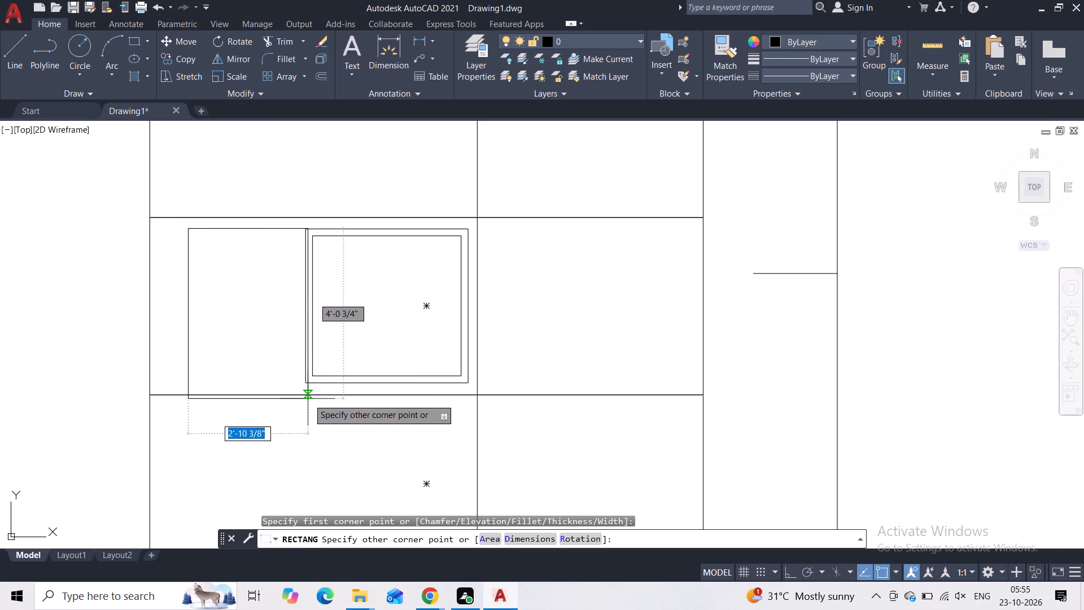
left_click(278, 379)
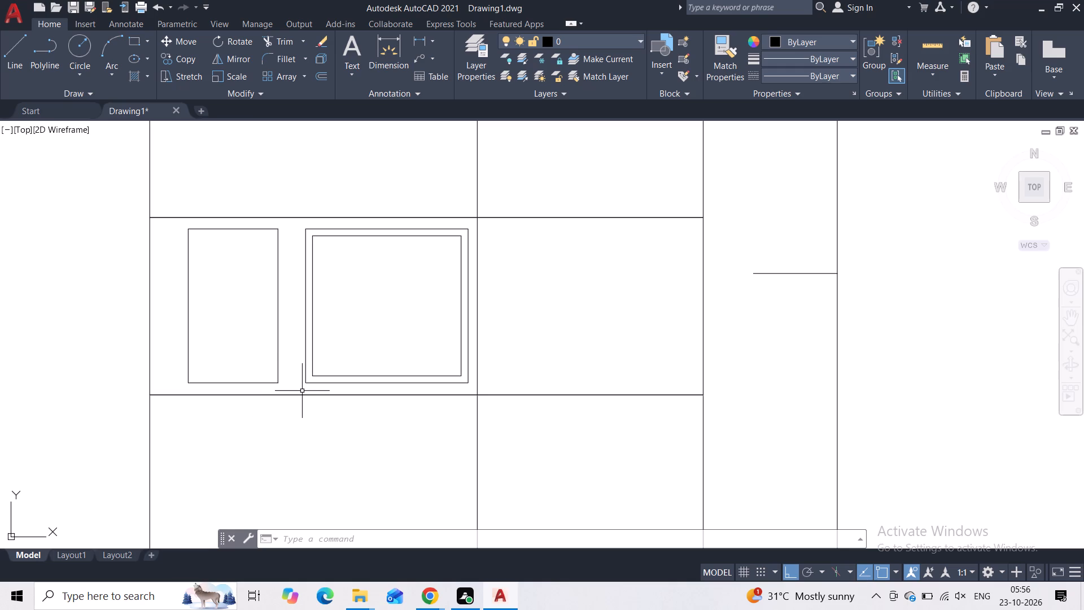
Draw a smaller rectangle about 1'-11" high inside the upper part of the narrow rectangle, leaving a thin border around it.
left_click(134, 38)
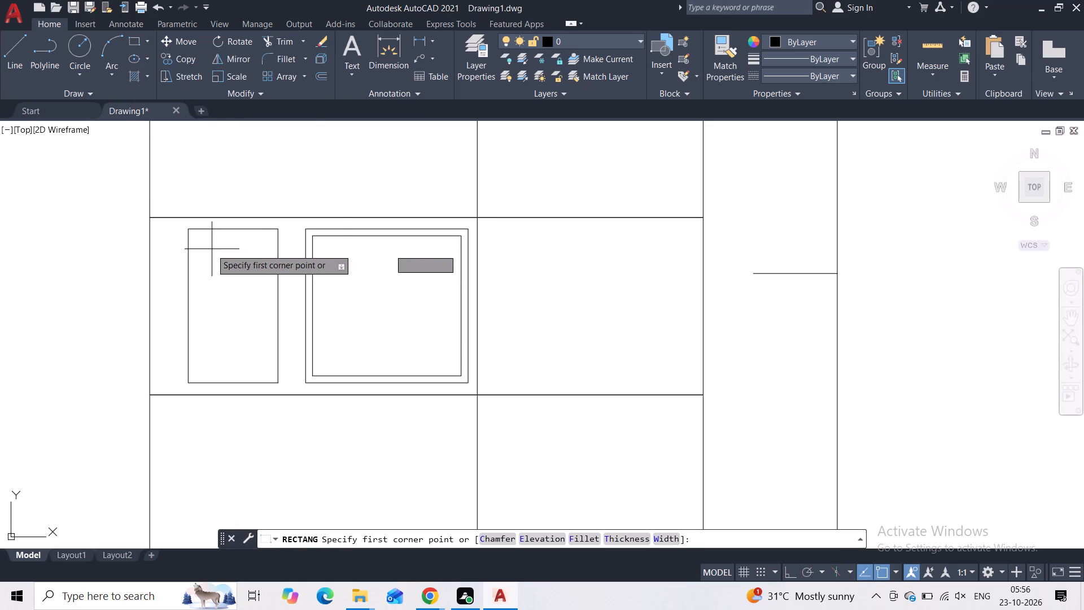
scroll(209, 249, "up", 1)
left_click(184, 232)
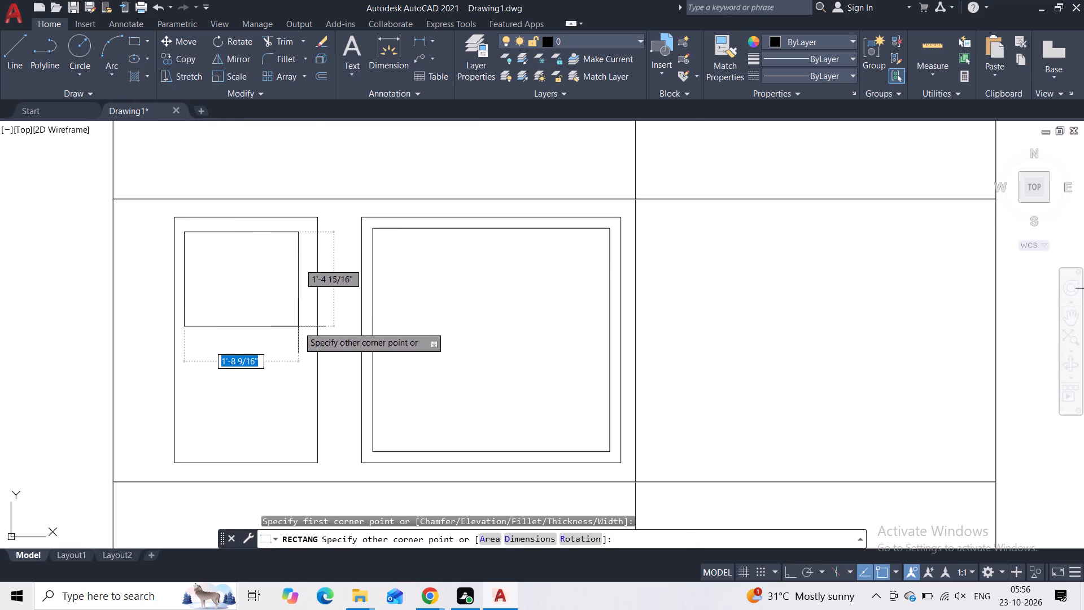
left_click(307, 358)
Copy the inner rectangle about 2'-2" straight down, leaving a small gap below the original.
left_click(287, 228)
left_click(280, 254)
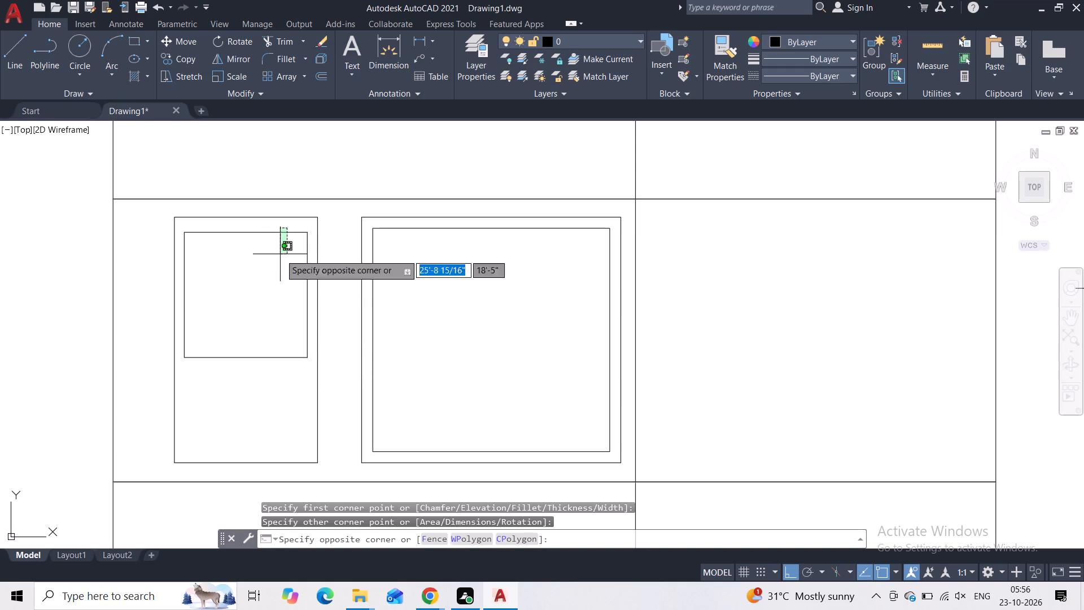
left_click(189, 58)
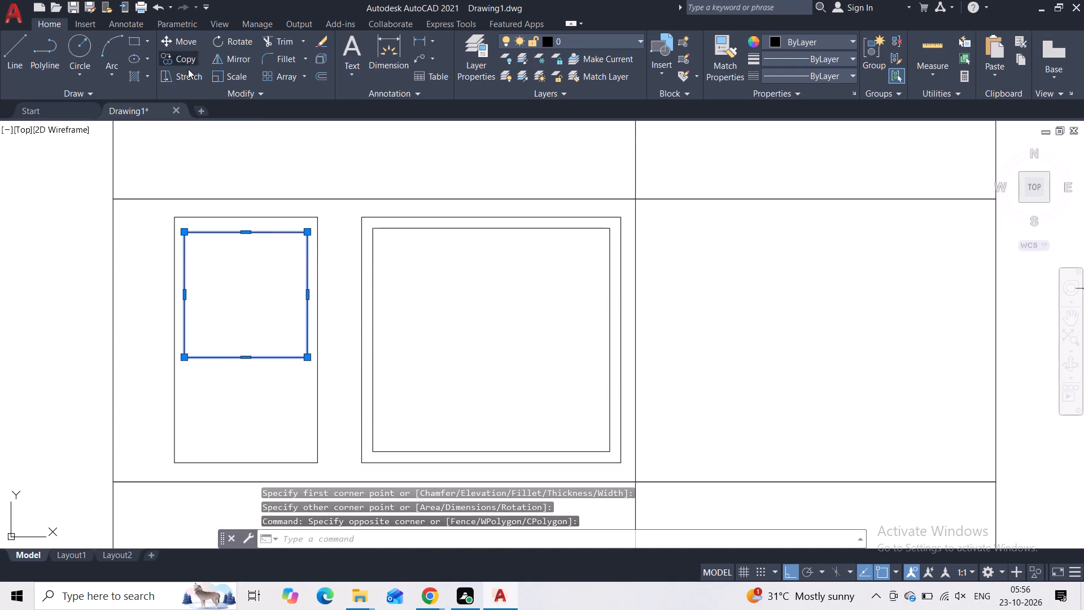
left_click(181, 235)
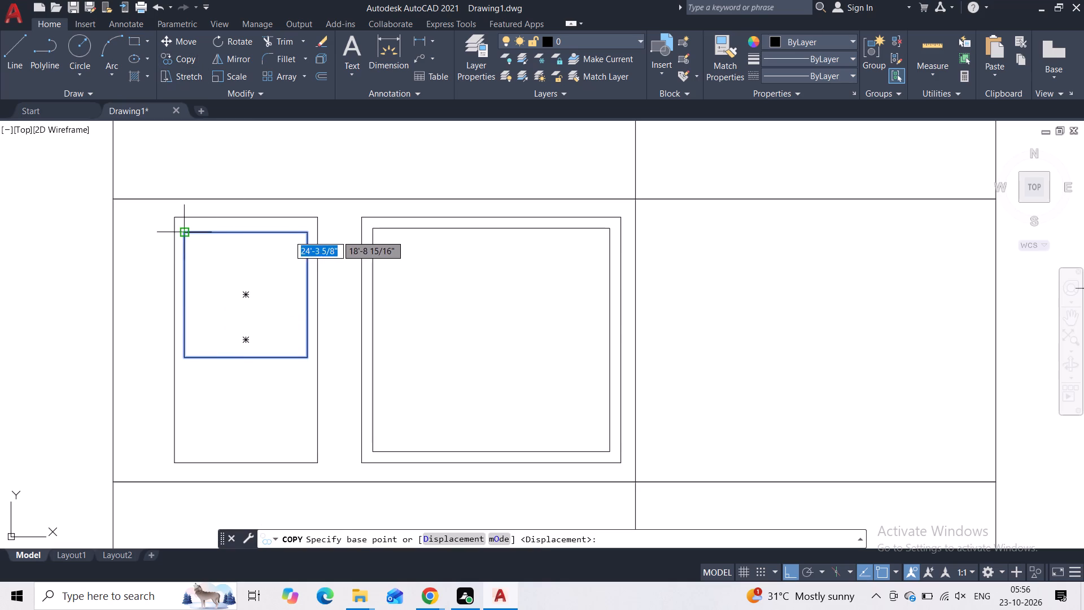
left_click(198, 377)
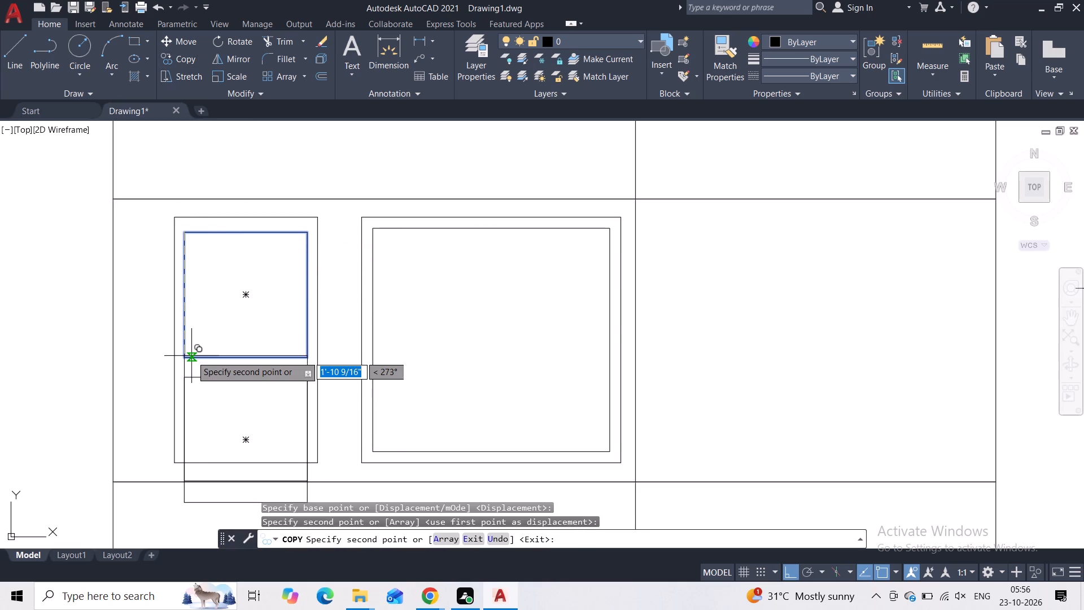
key("Escape")
Shorten the lower copied rectangle by raising its bottom edge to just inside the narrow rectangle's bottom edge.
middle_click_drag(272, 435, 278, 291)
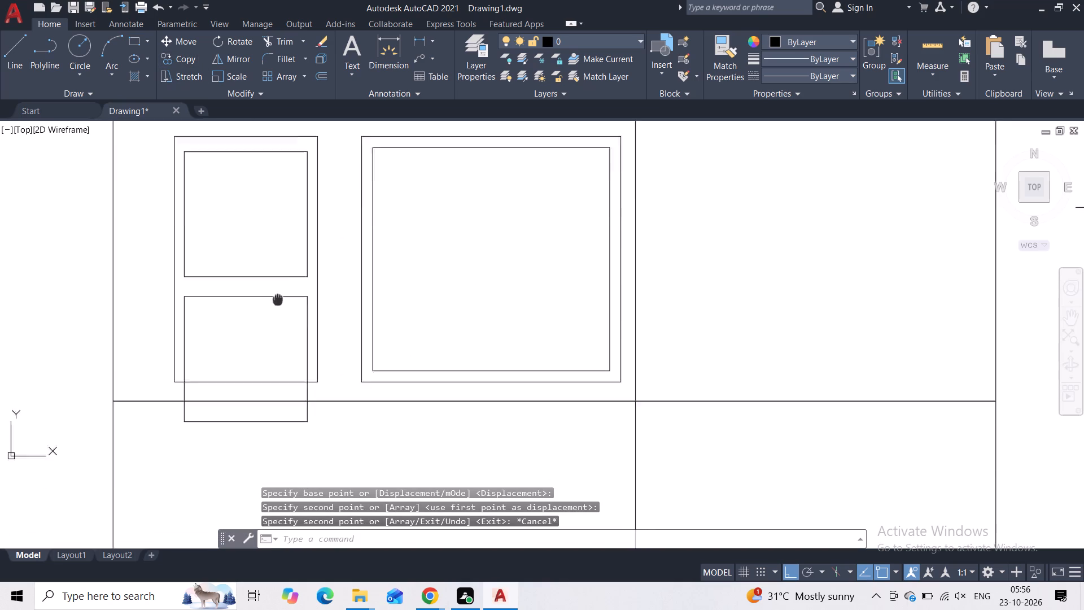
middle_click_drag(278, 291, 276, 294)
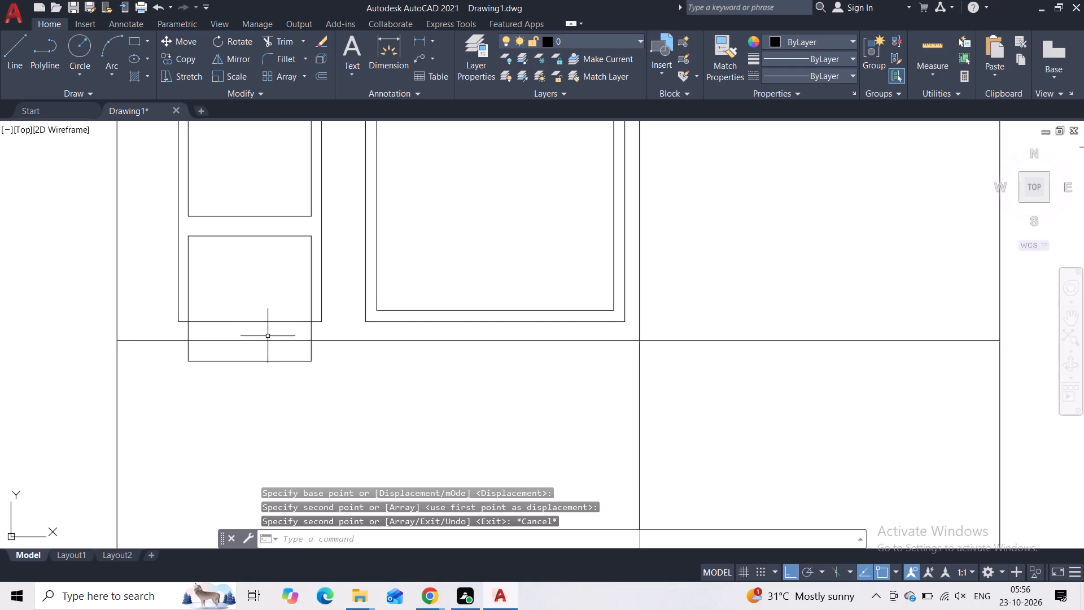
left_click(258, 360)
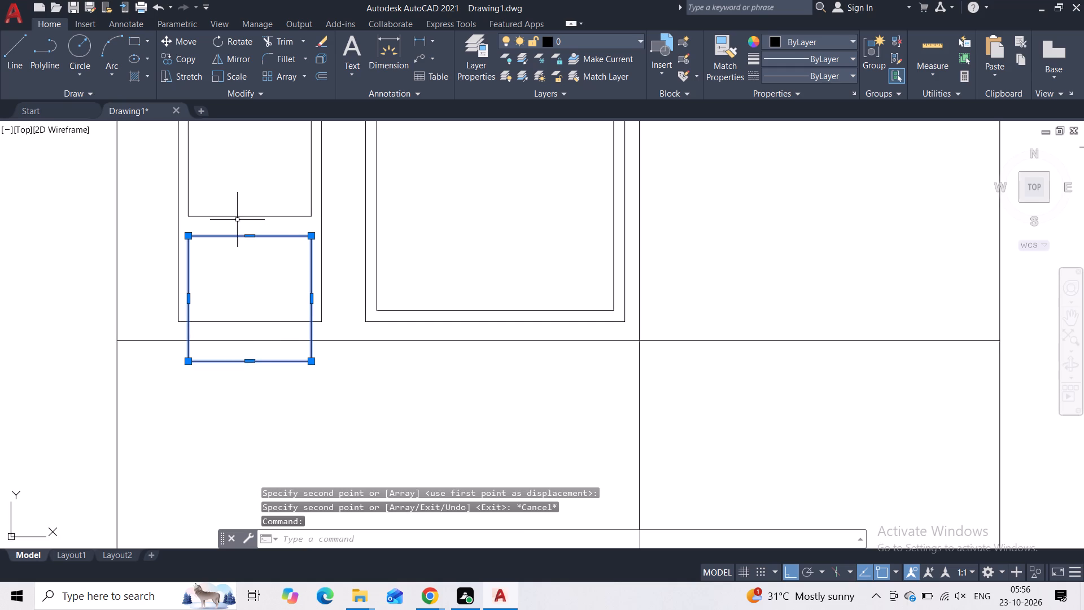
left_click(250, 361)
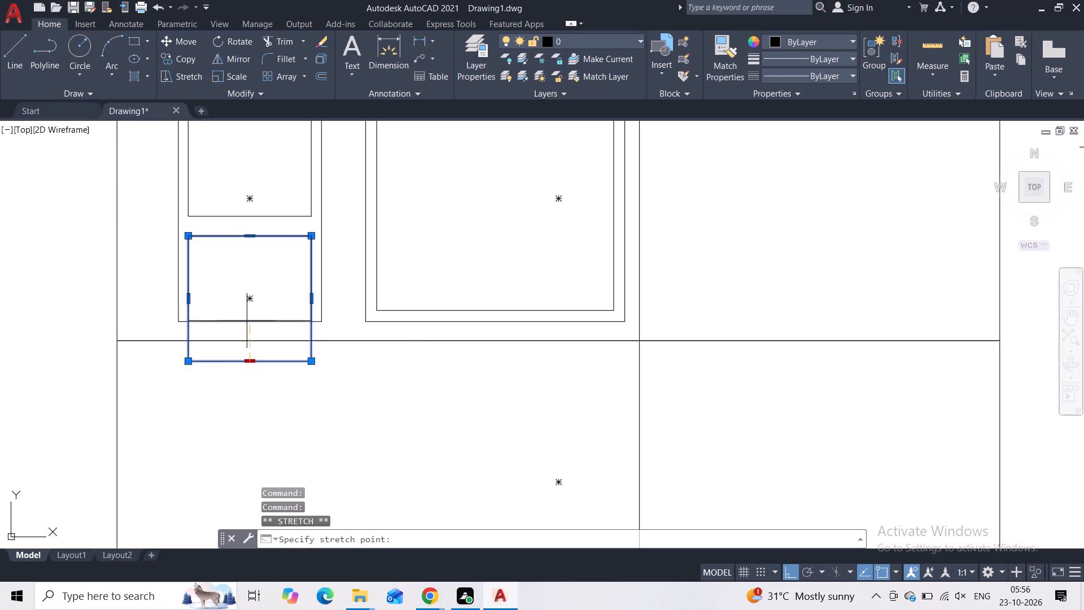
left_click(247, 315)
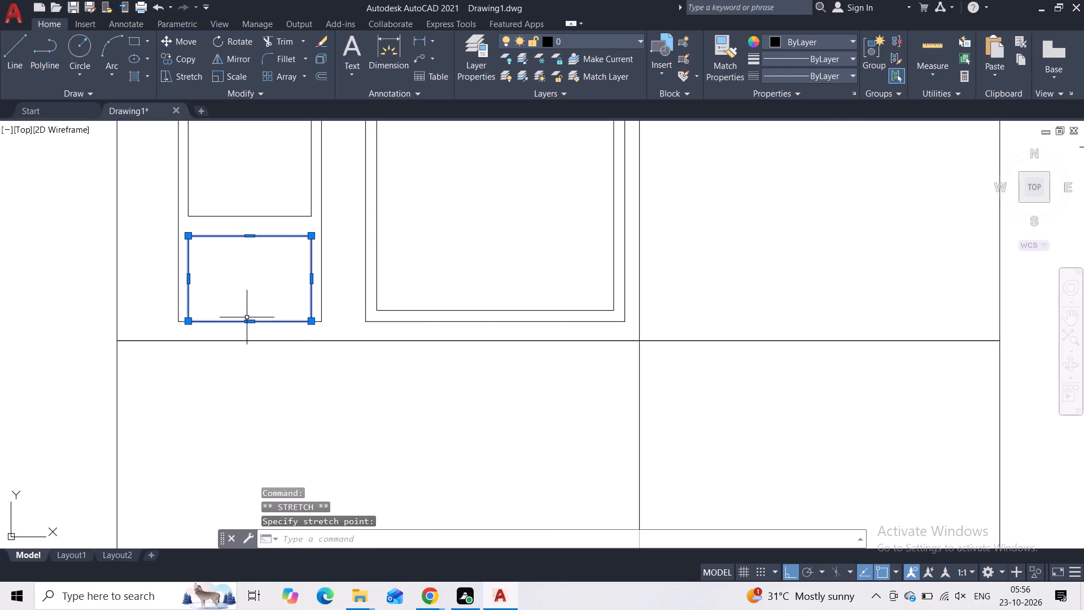
scroll(247, 321, "up", 3)
left_click(248, 322)
left_click(248, 297)
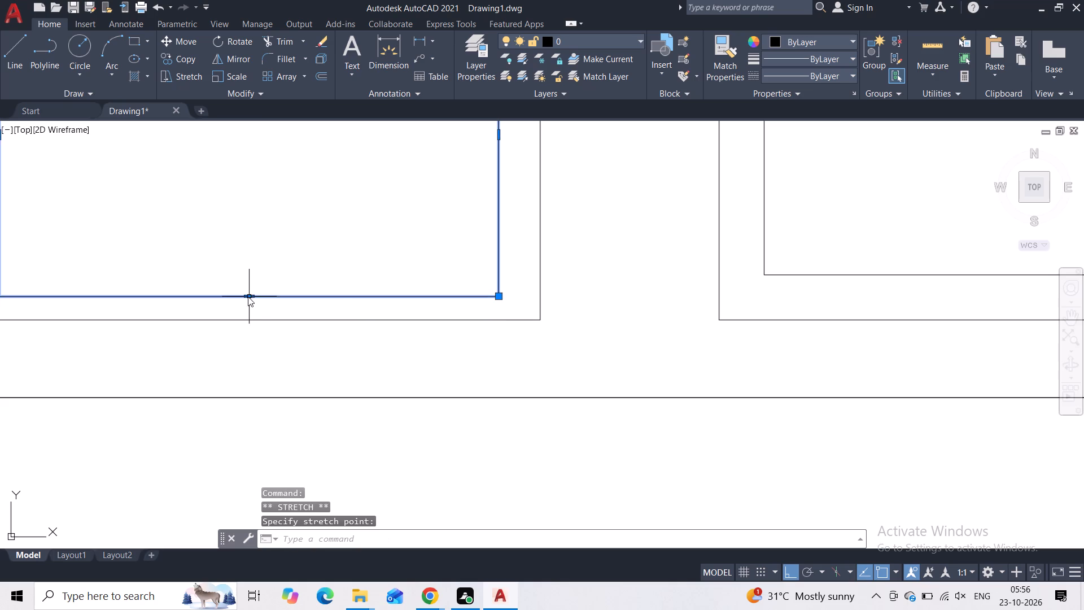
Delete the short horizontal line joined to the tall vertical edge beside the stacked rectangles.
key("Escape")
scroll(259, 281, "down", 4)
key("Escape")
scroll(276, 268, "down", 2)
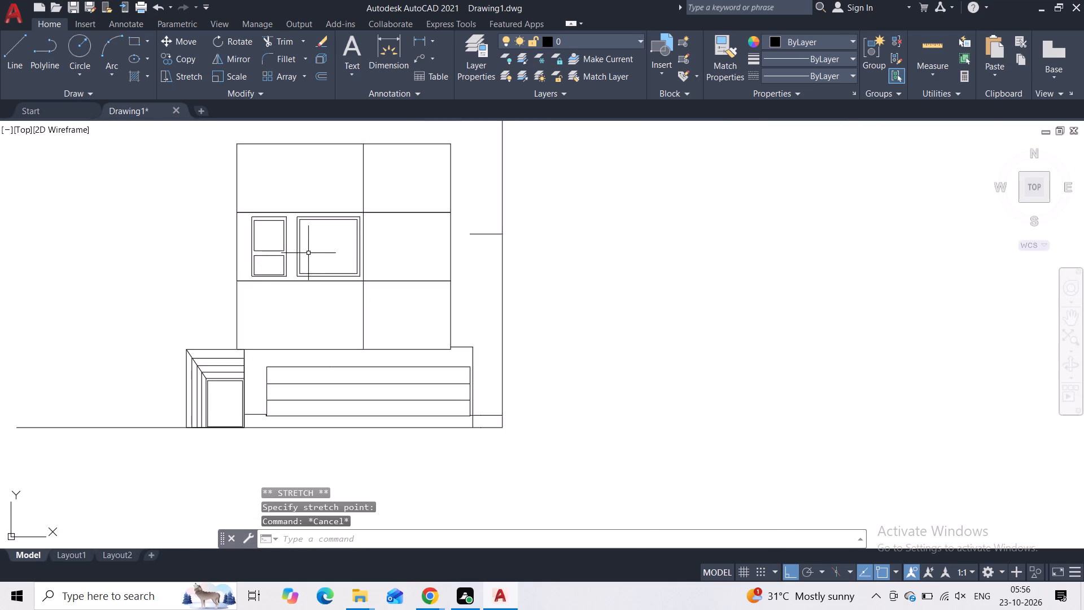
middle_click_drag(308, 254, 307, 394)
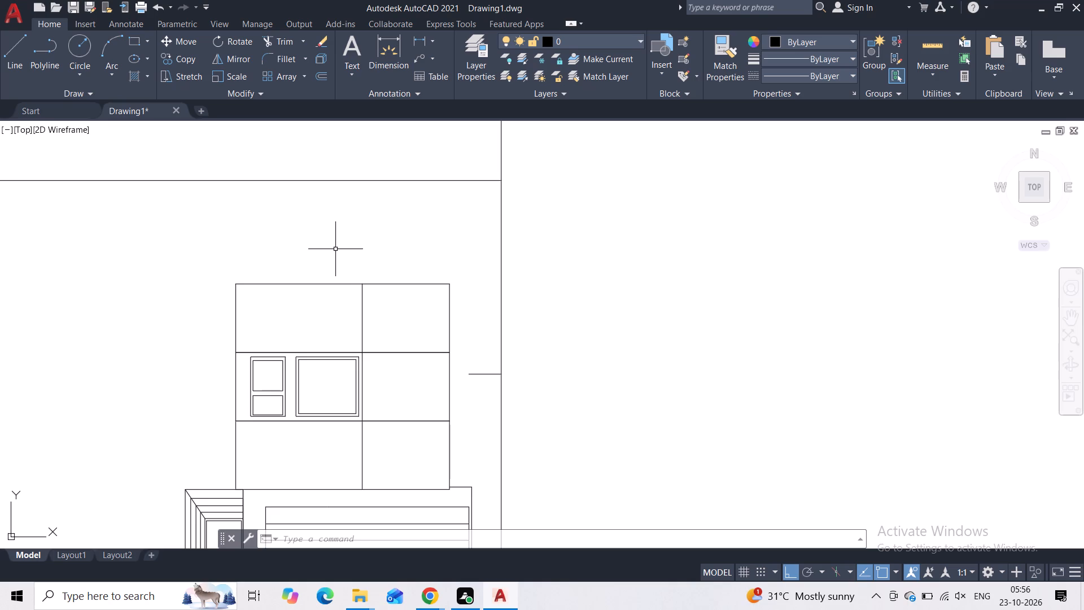
middle_click_drag(417, 385, 374, 322)
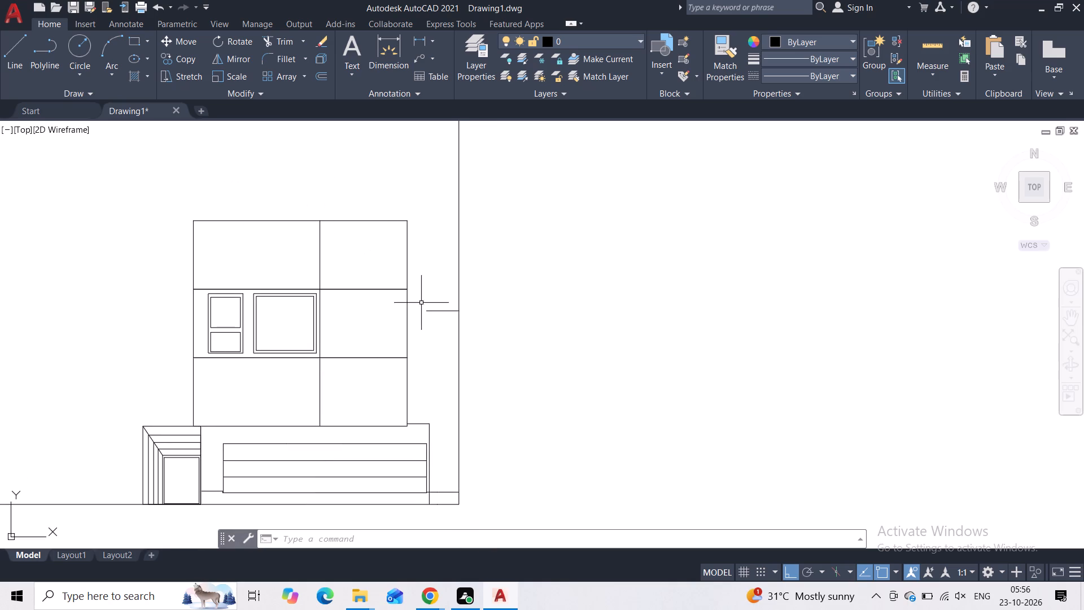
left_click(440, 312)
key("Delete")
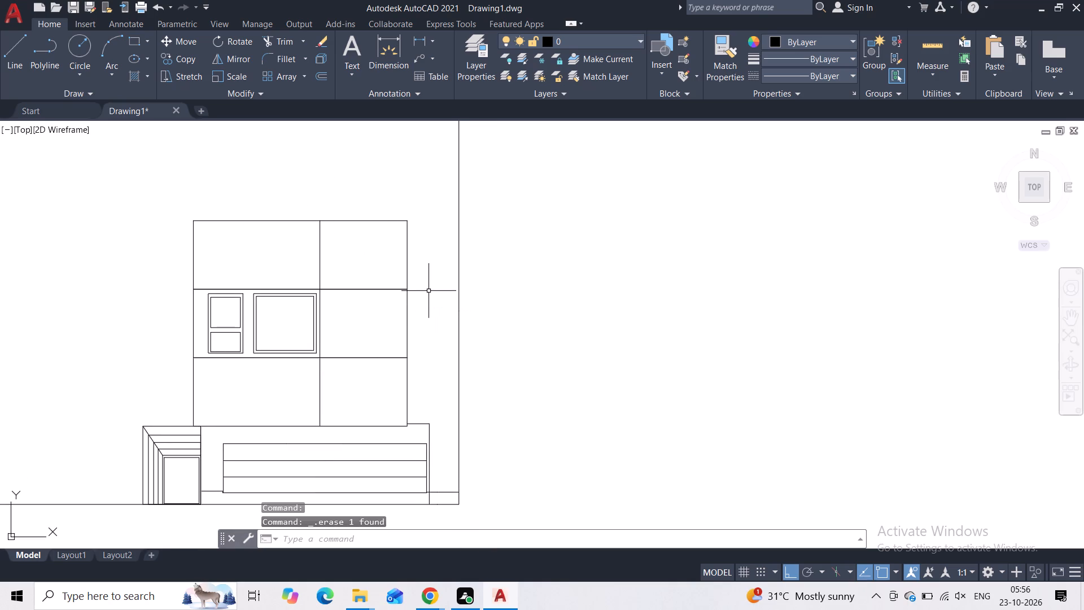
Draw a narrow rectangle about 1' wide by 4'-3" high between the stacked rectangles and the tall edge, level with the middle row.
left_click(133, 41)
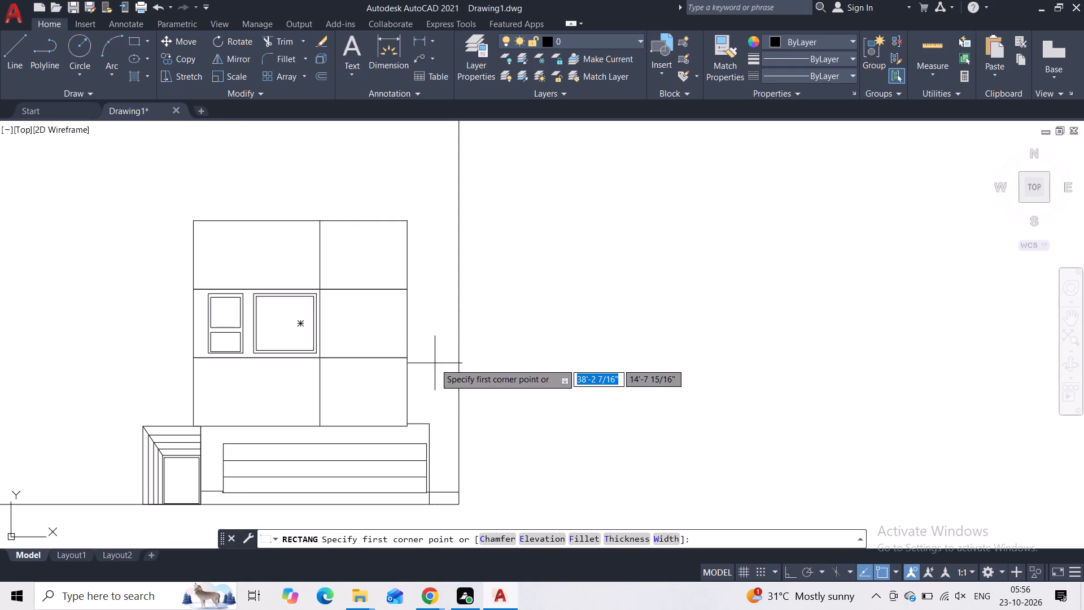
scroll(435, 353, "up", 1)
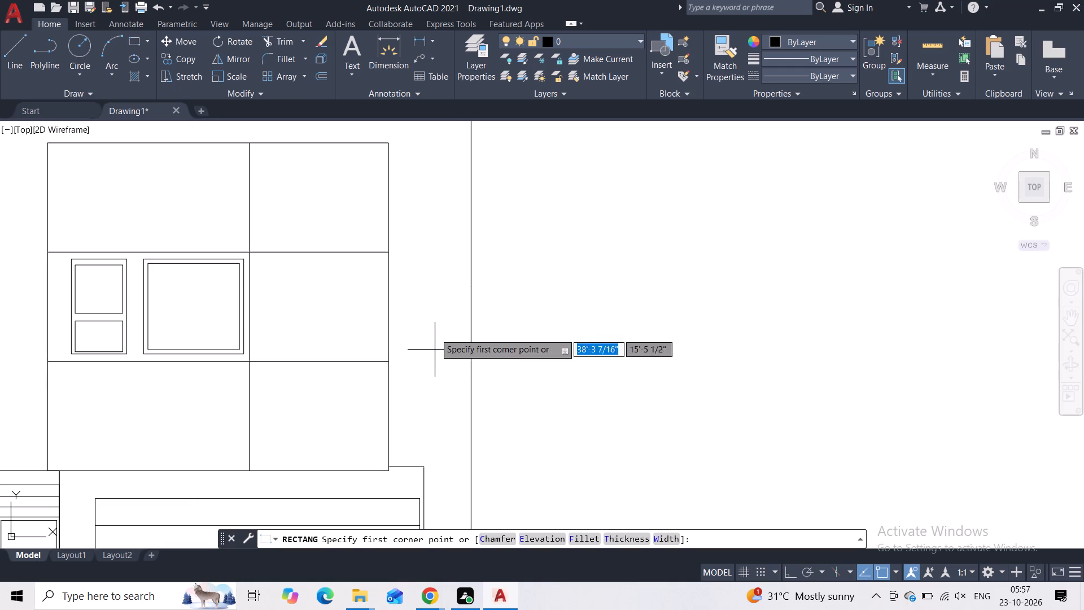
scroll(420, 264, "up", 1)
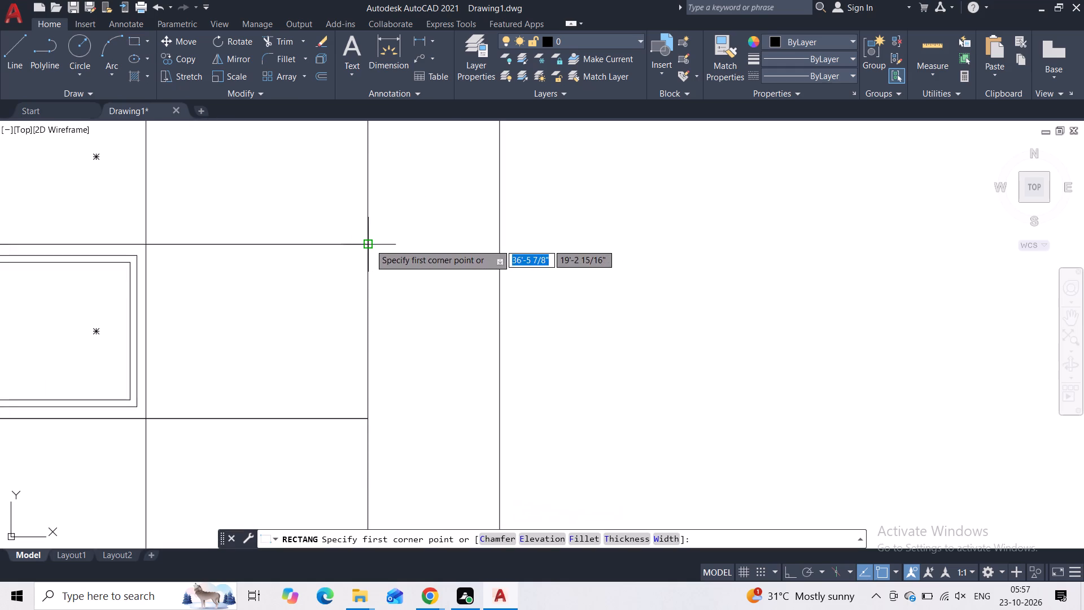
left_click(419, 245)
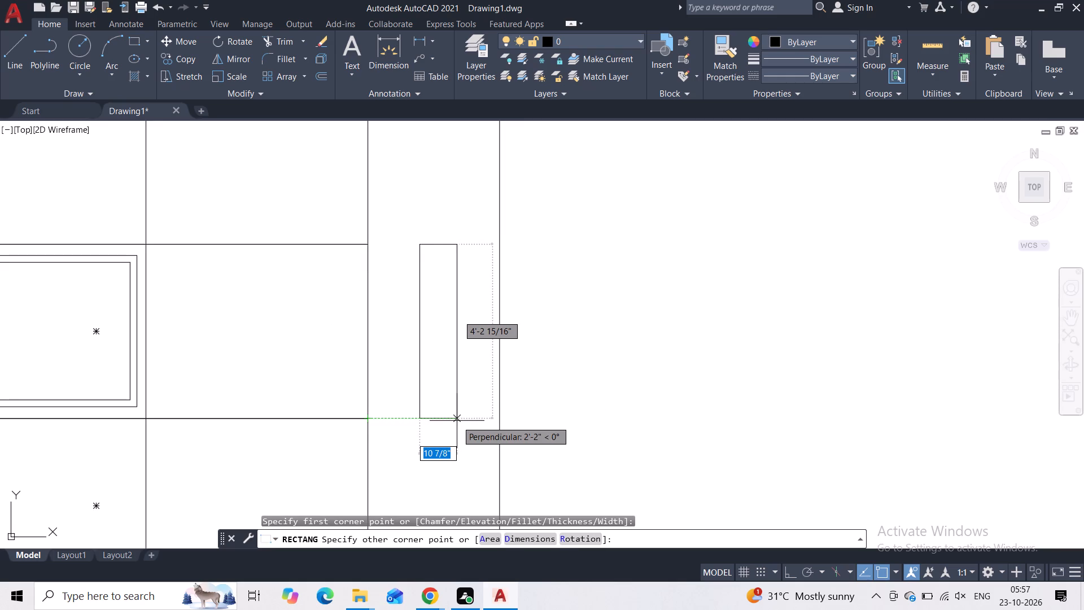
left_click(460, 421)
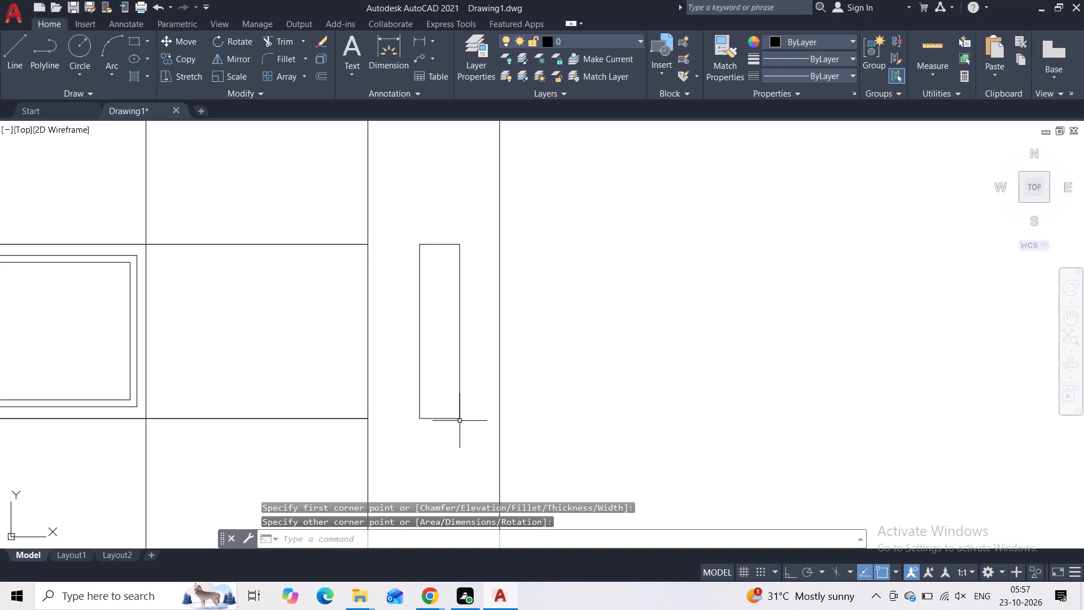
Offset the new narrow rectangle 3" outward to form a frame around it.
left_click(478, 230)
left_click(439, 300)
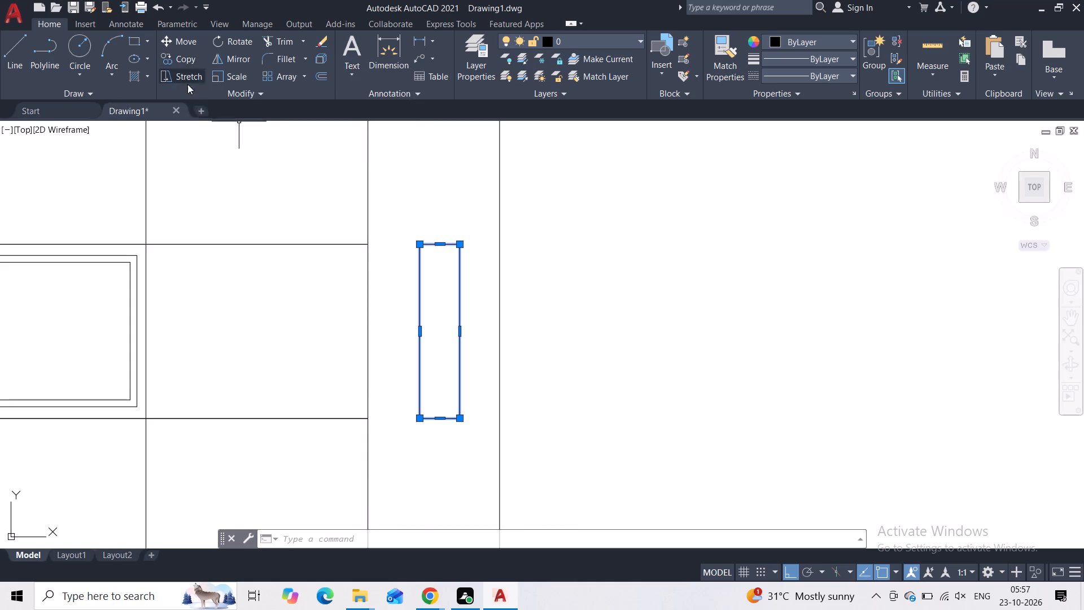
left_click(320, 80)
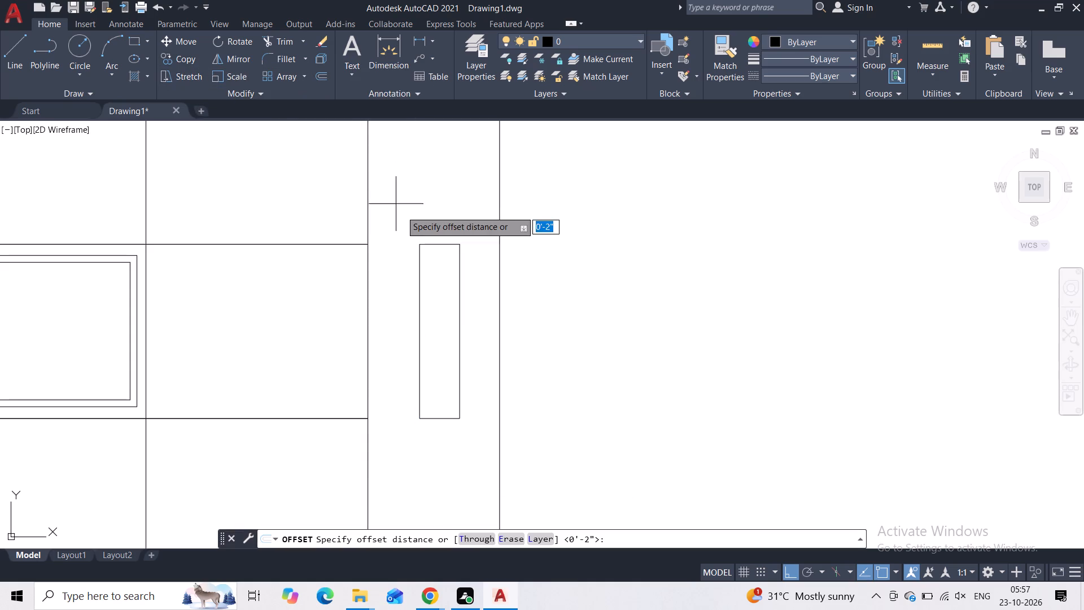
type("3\"")
key("Return")
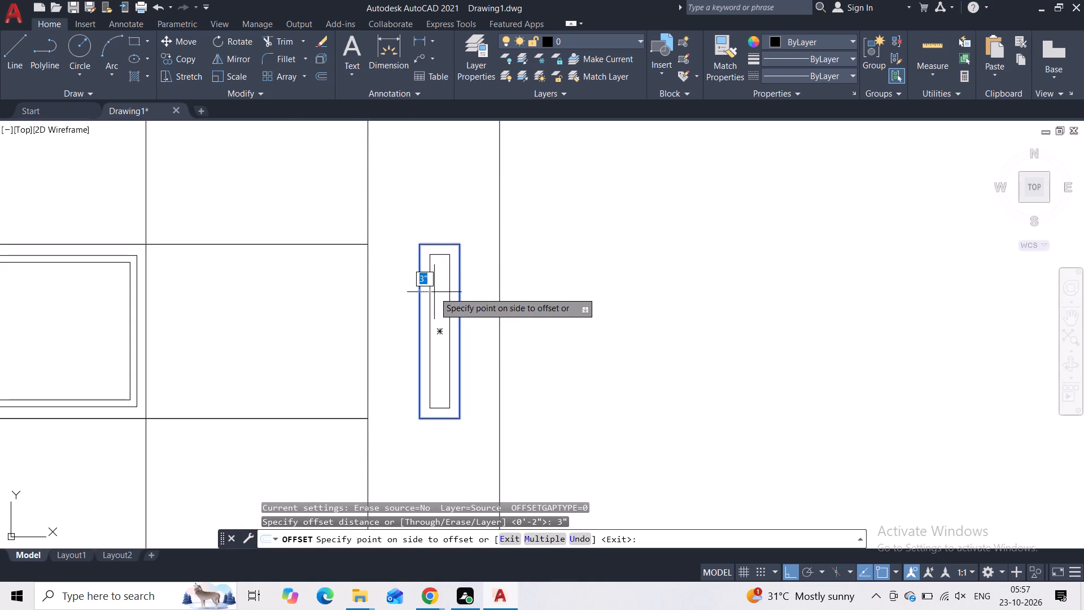
left_click(448, 186)
key("Escape")
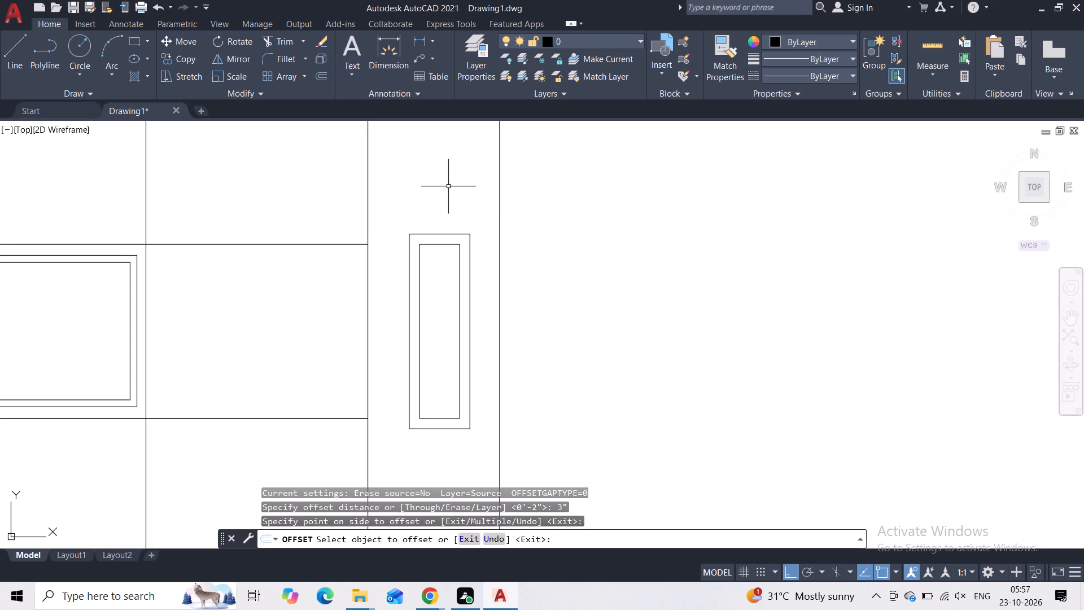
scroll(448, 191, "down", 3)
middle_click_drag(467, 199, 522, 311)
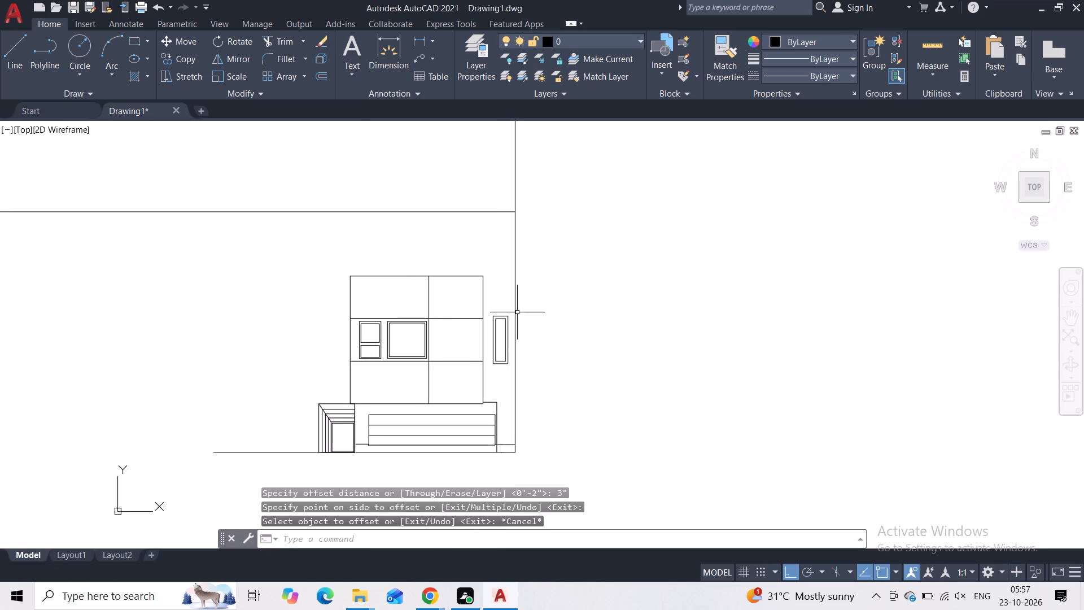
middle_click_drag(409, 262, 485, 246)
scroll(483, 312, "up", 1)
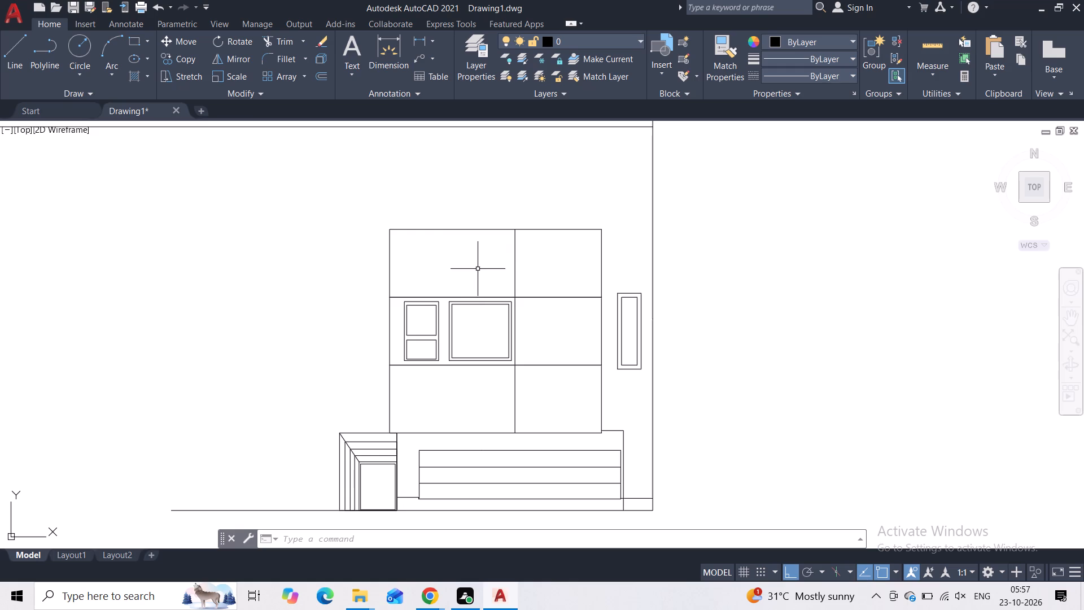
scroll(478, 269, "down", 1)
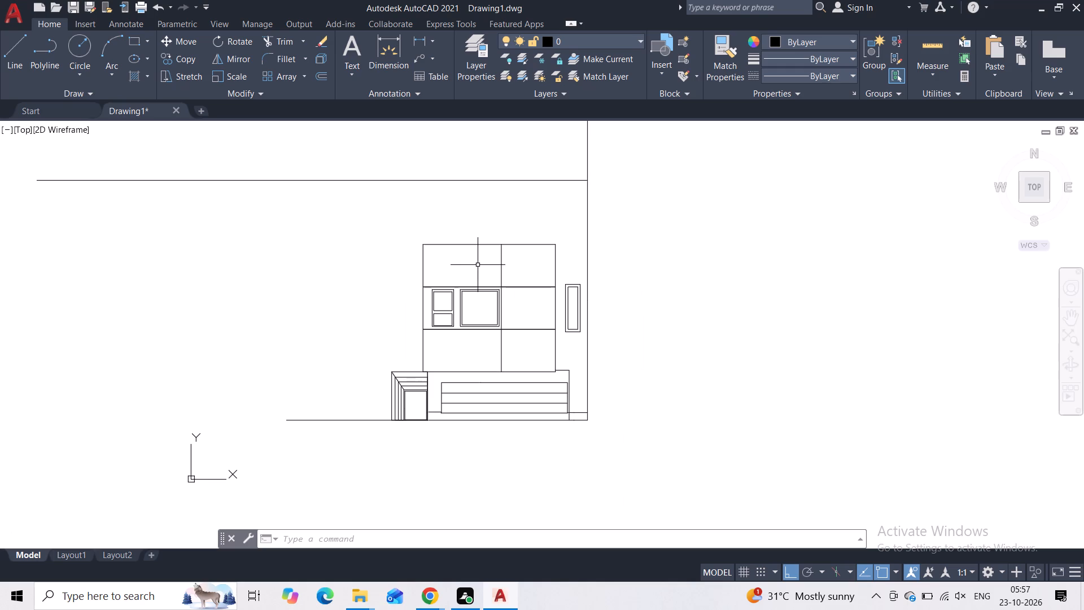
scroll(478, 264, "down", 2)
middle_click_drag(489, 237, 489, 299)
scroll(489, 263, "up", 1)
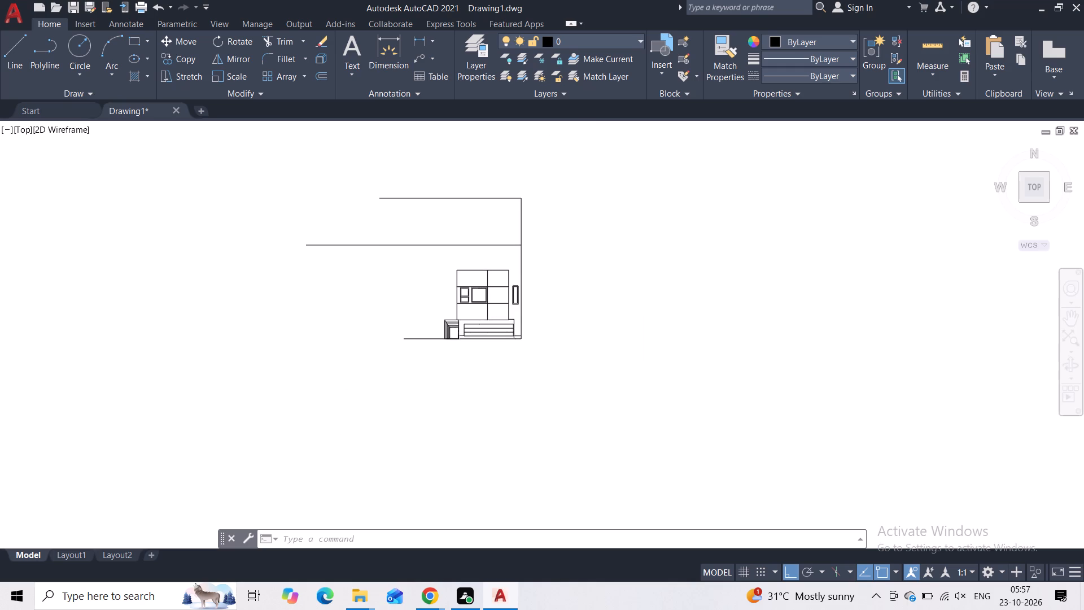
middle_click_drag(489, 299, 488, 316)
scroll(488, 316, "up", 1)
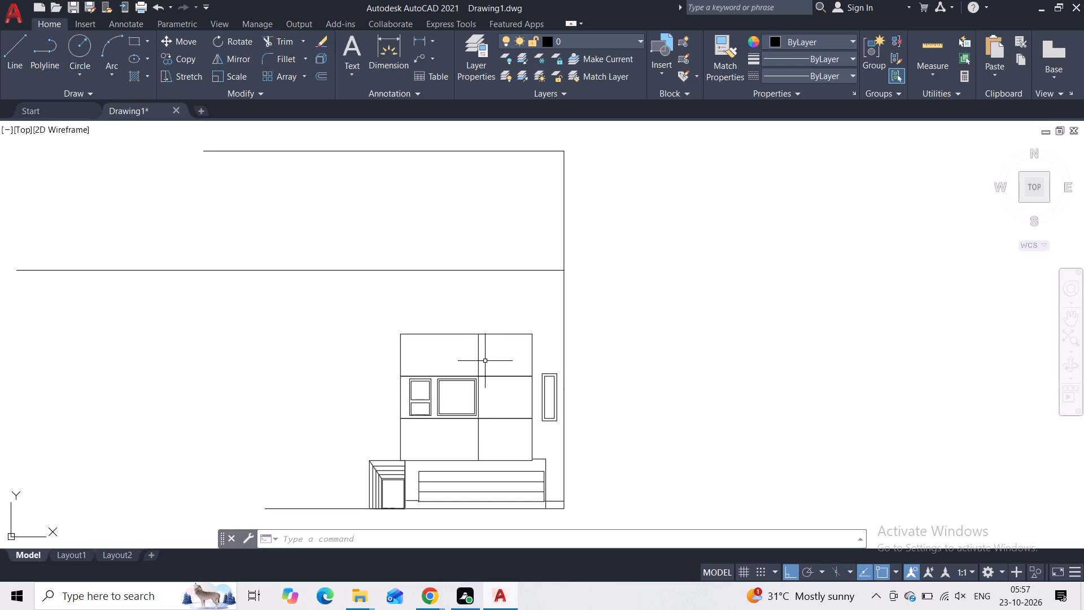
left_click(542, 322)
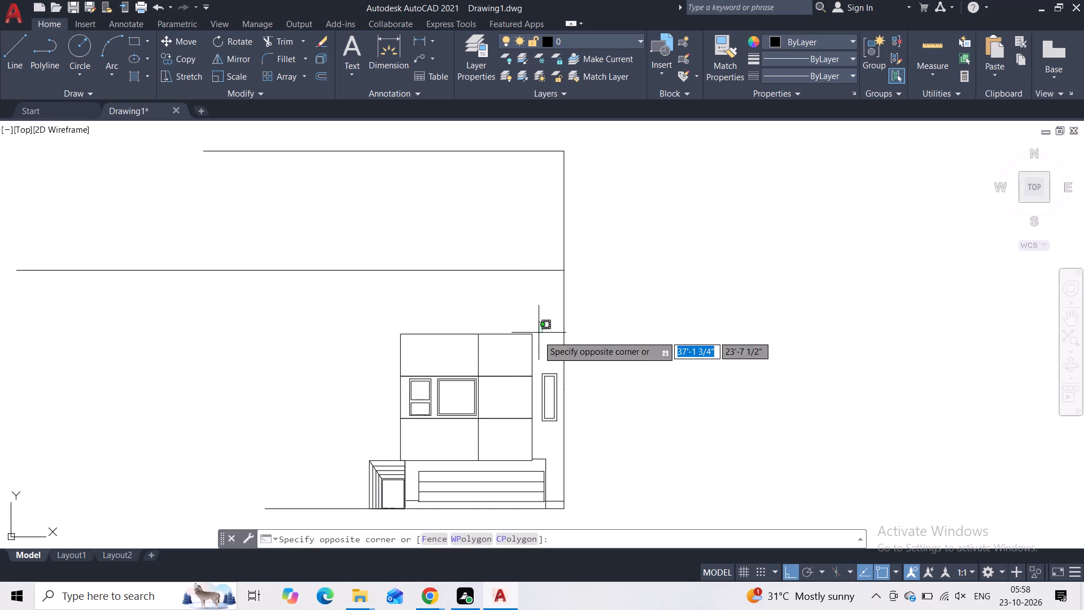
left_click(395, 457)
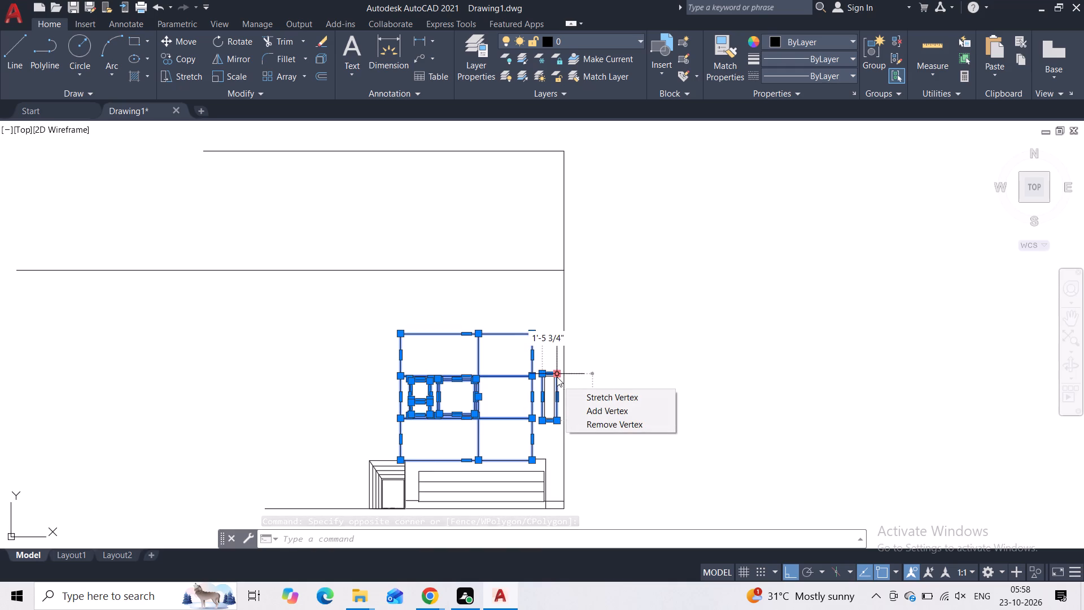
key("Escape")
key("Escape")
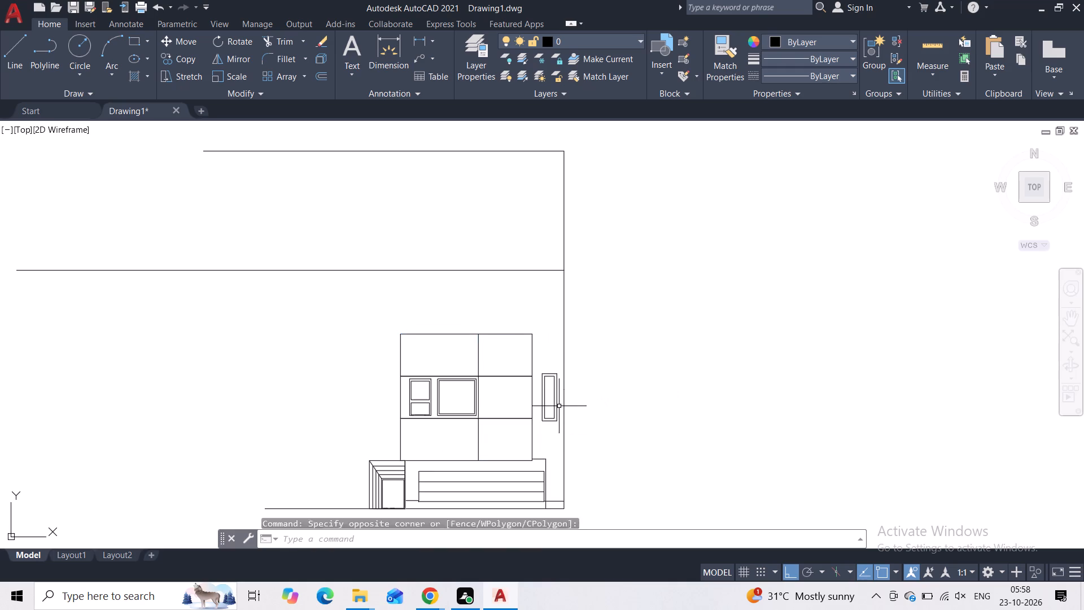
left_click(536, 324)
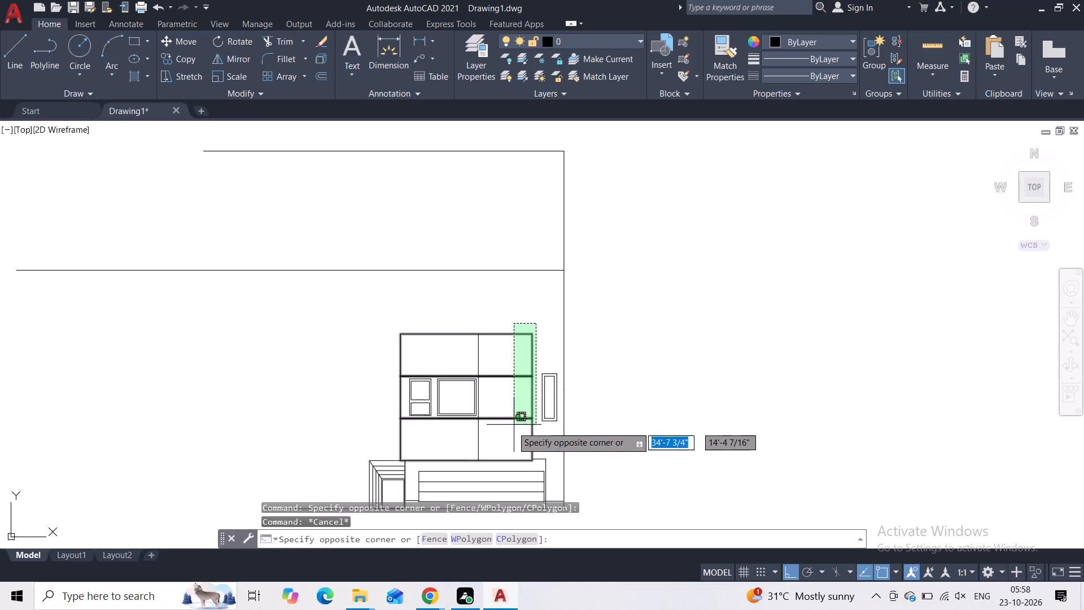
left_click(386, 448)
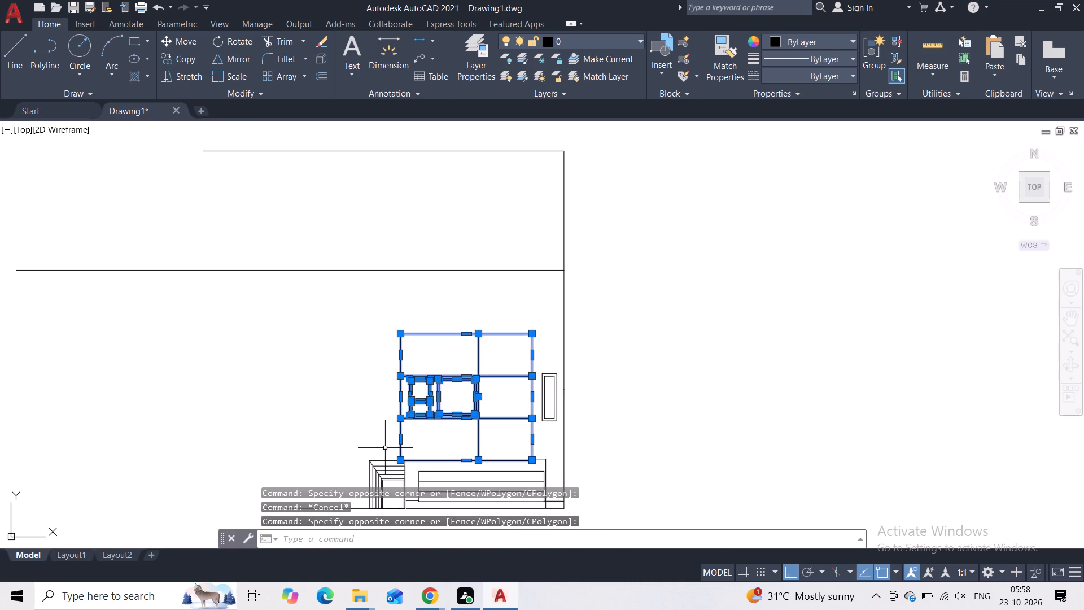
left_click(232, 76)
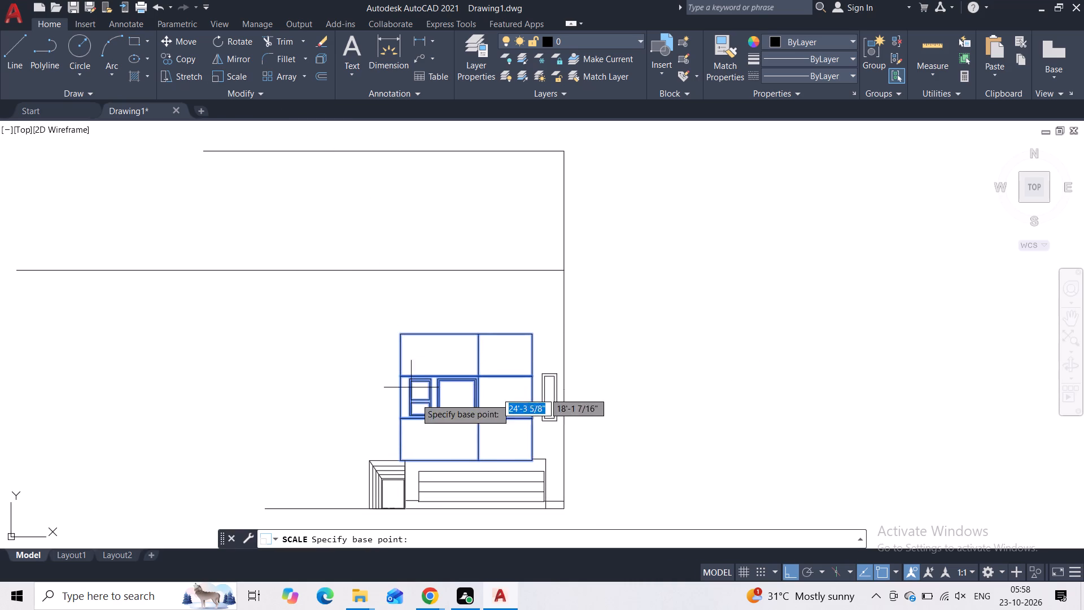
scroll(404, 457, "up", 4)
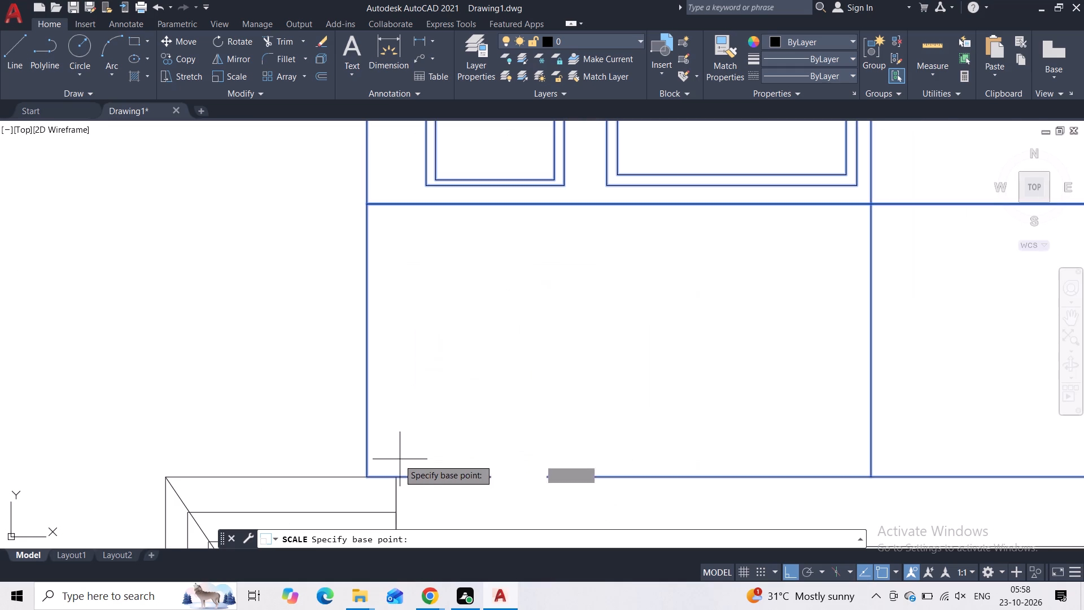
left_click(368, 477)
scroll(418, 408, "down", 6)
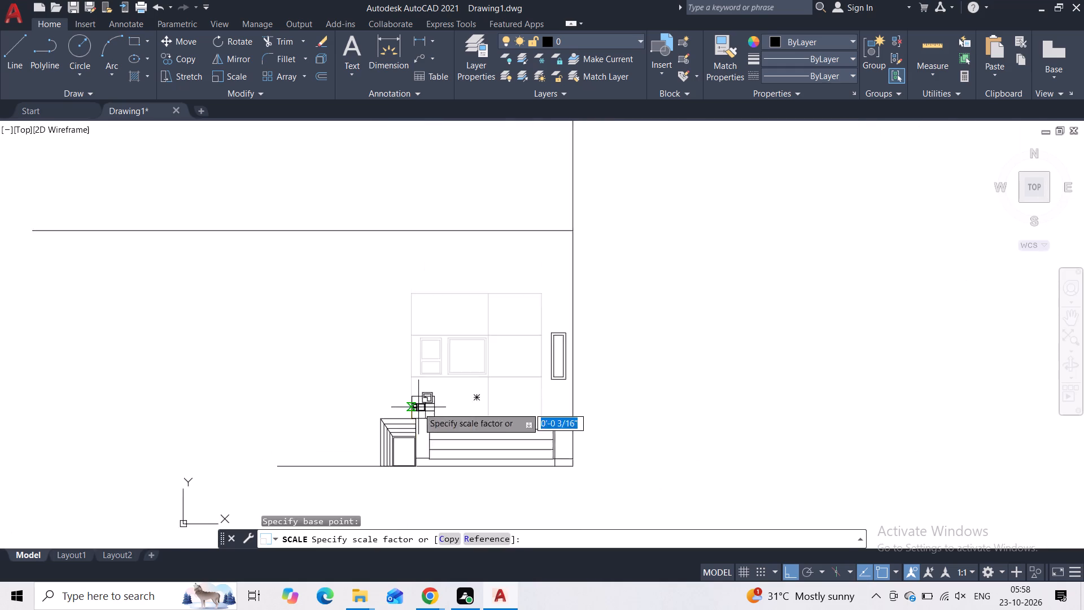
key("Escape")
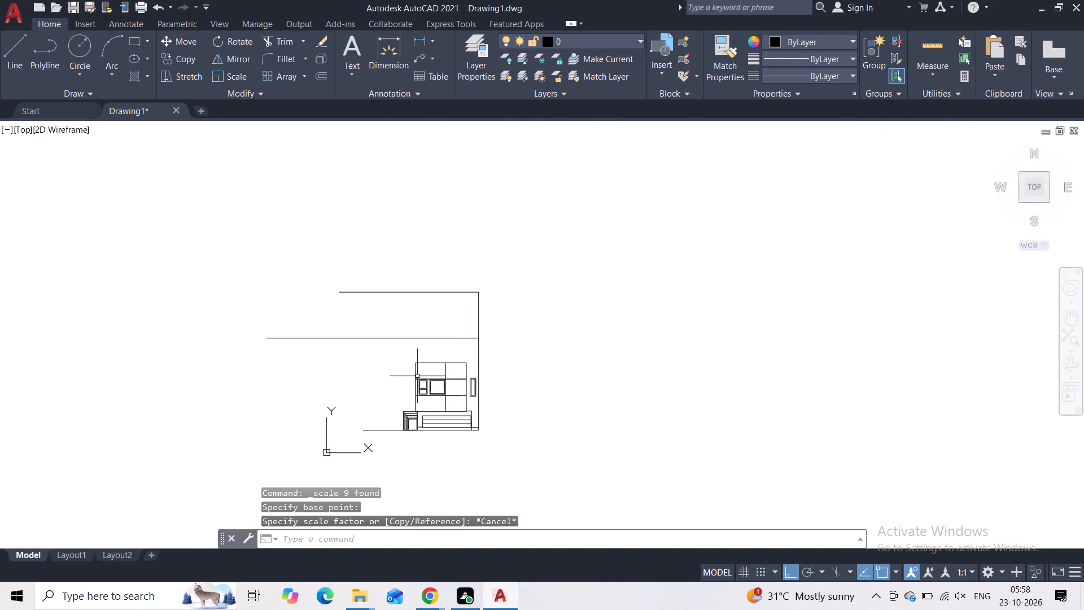
Draw an outline projecting about 1'-10" from the top row's outer edge, dropping vertically to the top of the lined base frame.
scroll(418, 382, "up", 2)
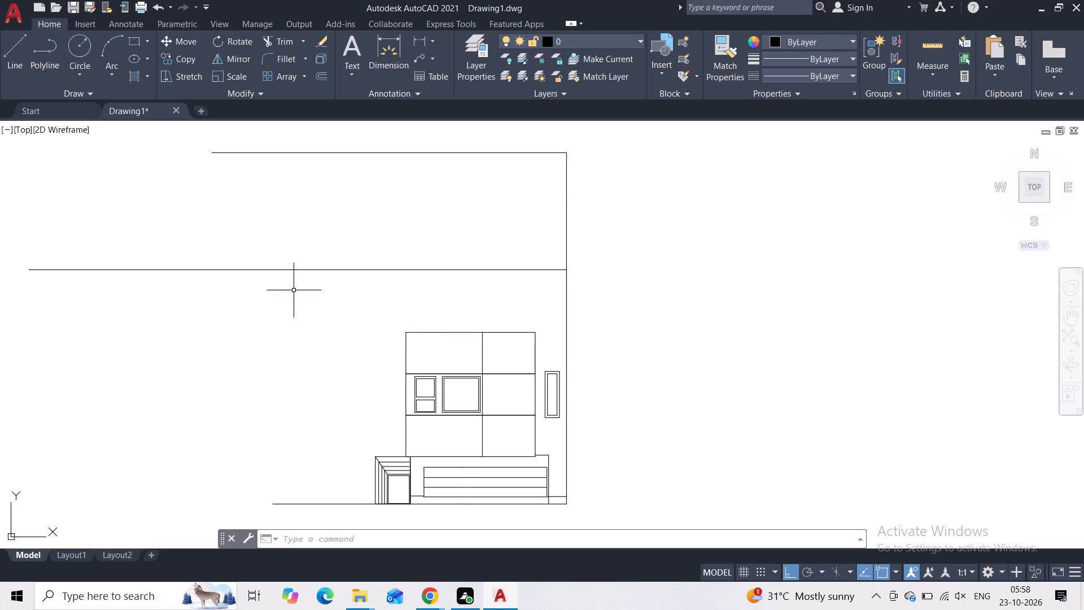
left_click(18, 57)
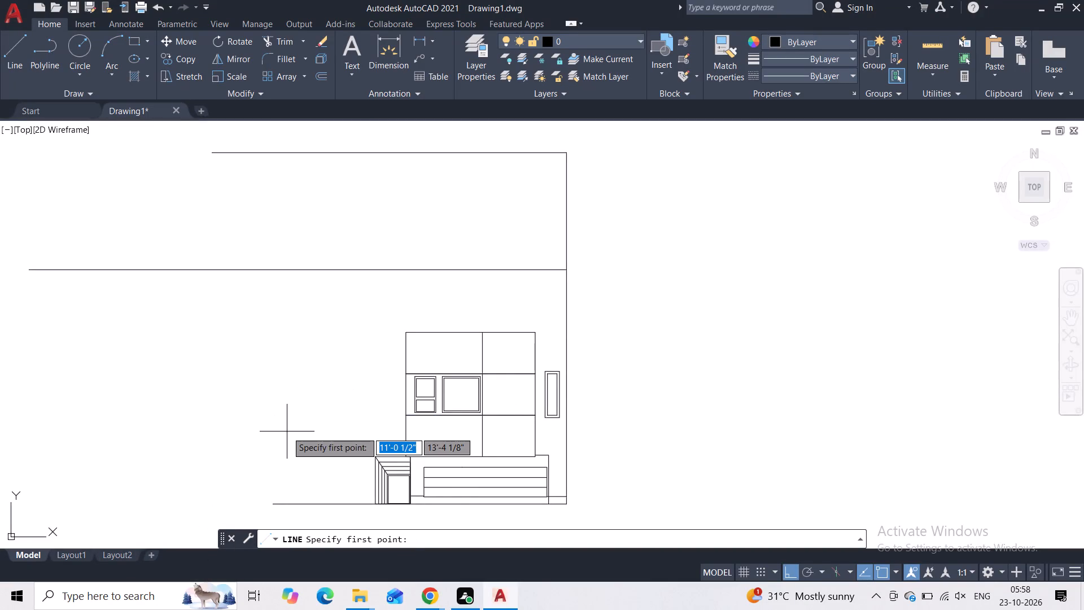
scroll(369, 365, "up", 1)
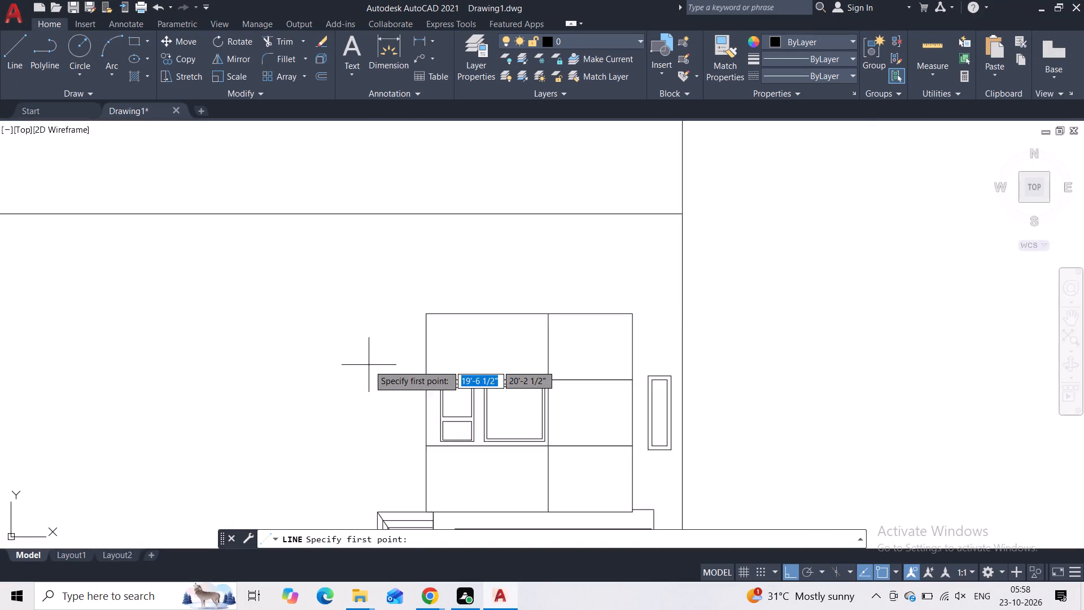
scroll(369, 365, "up", 2)
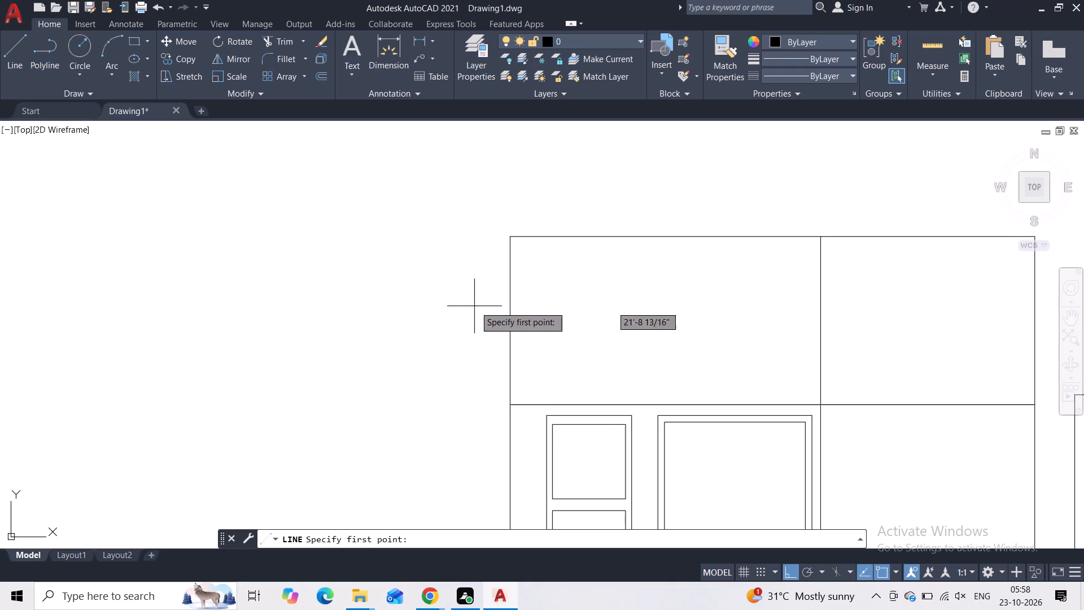
left_click(511, 306)
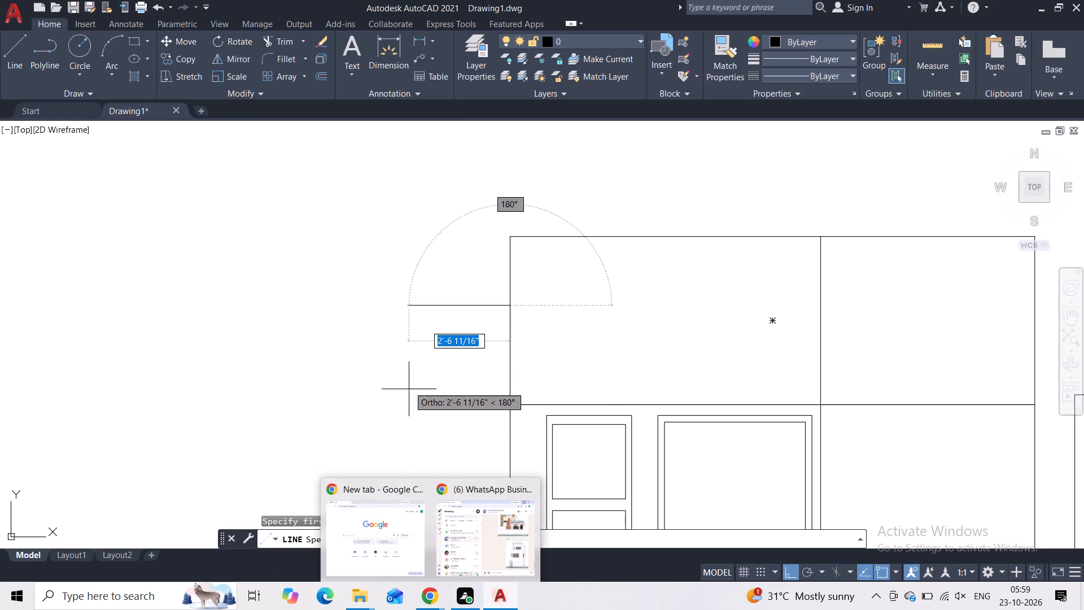
left_click(436, 367)
middle_click_drag(429, 408, 432, 398)
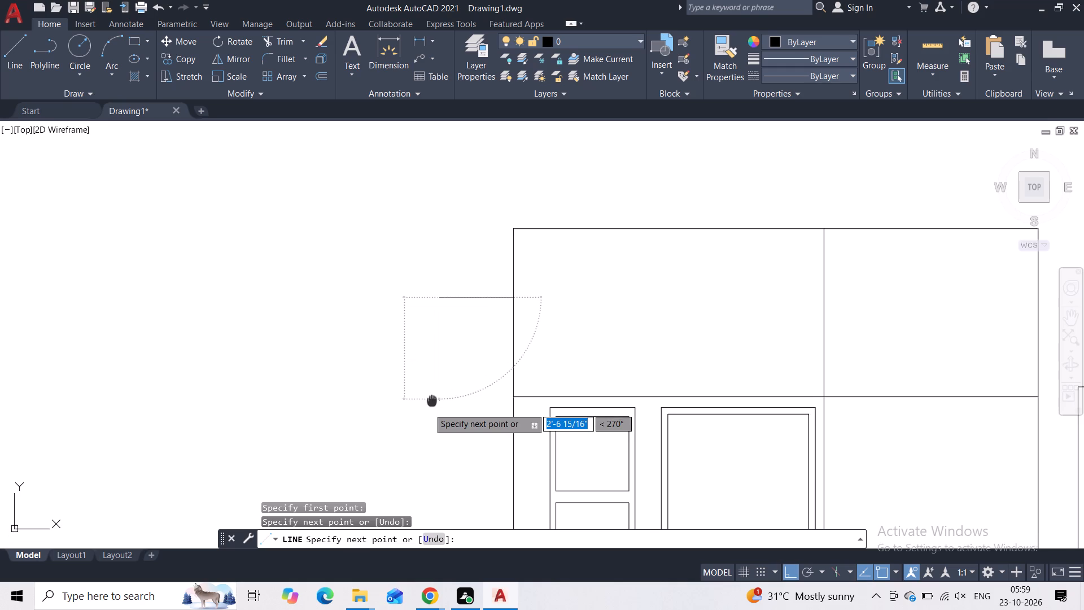
middle_click_drag(432, 398, 434, 394)
scroll(434, 395, "down", 1)
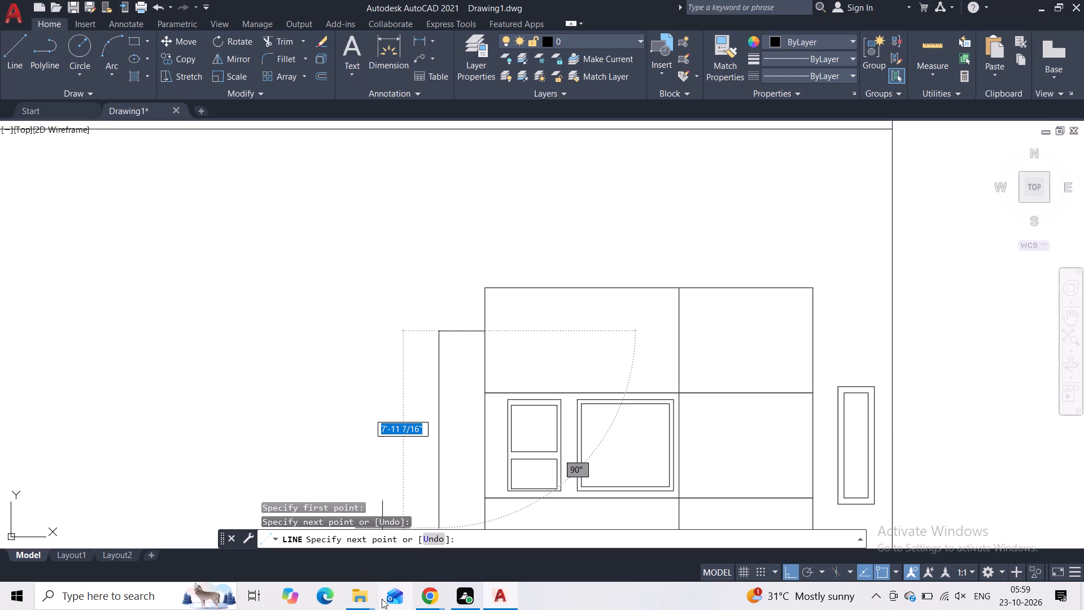
middle_click_drag(458, 420, 435, 268)
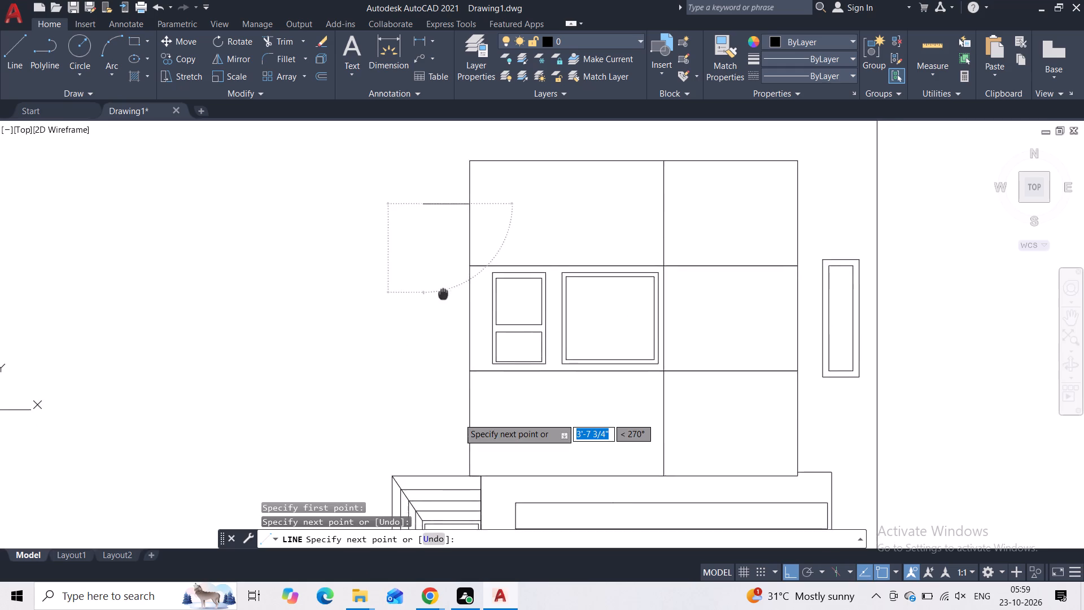
middle_click_drag(435, 268, 429, 223)
right_click(420, 224)
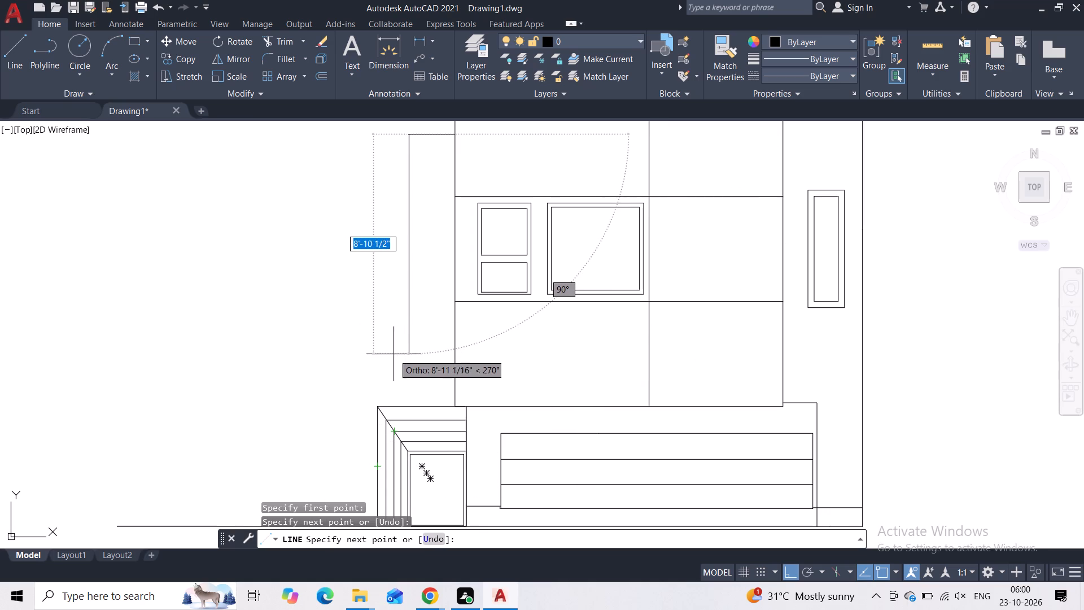
middle_click_drag(398, 381, 383, 321)
scroll(383, 328, "up", 2)
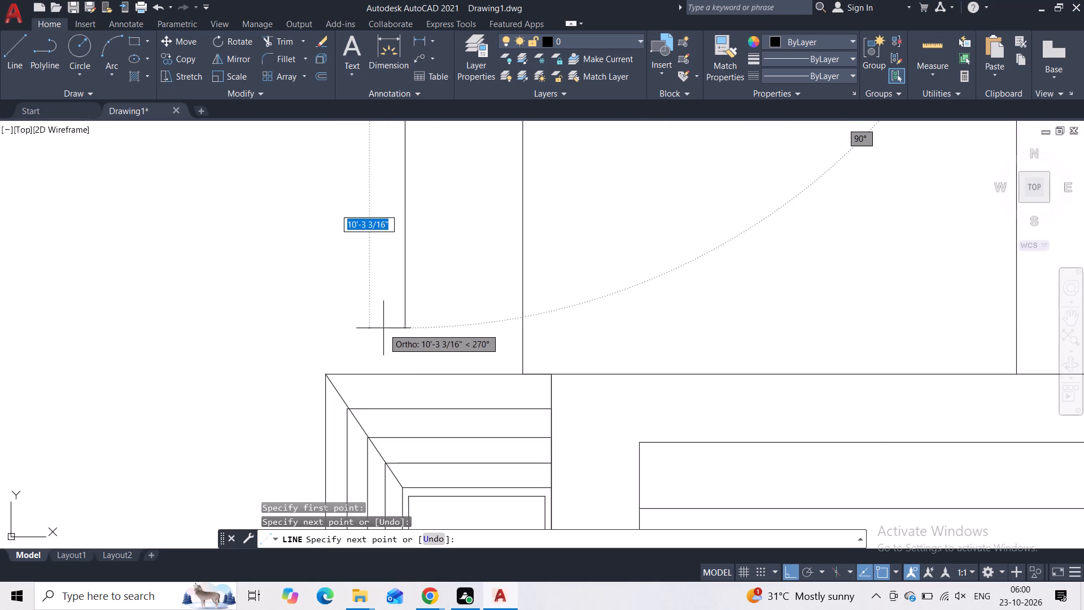
left_click(405, 373)
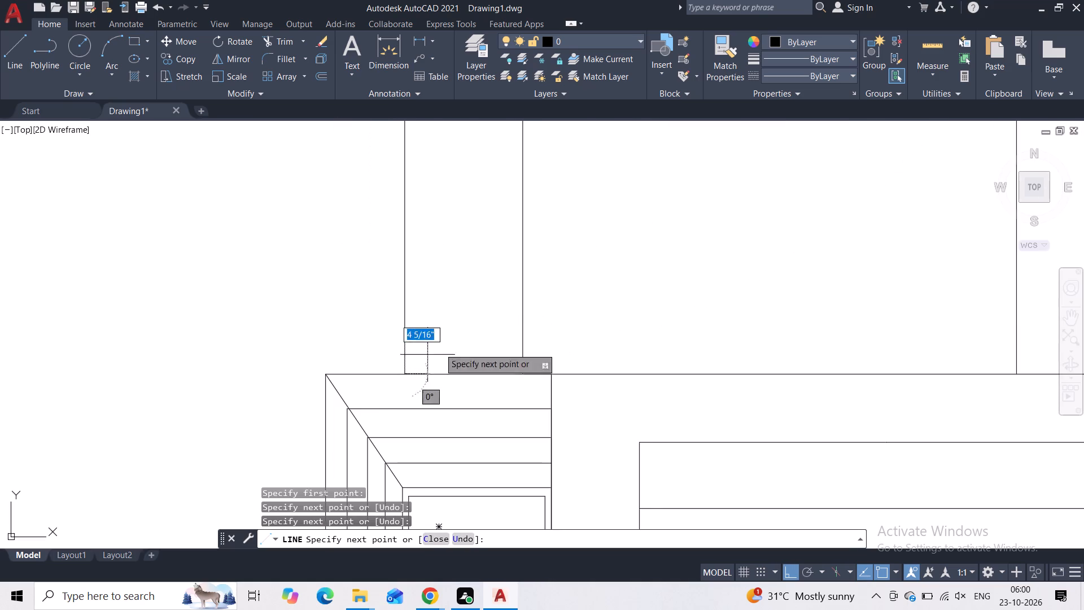
key("space")
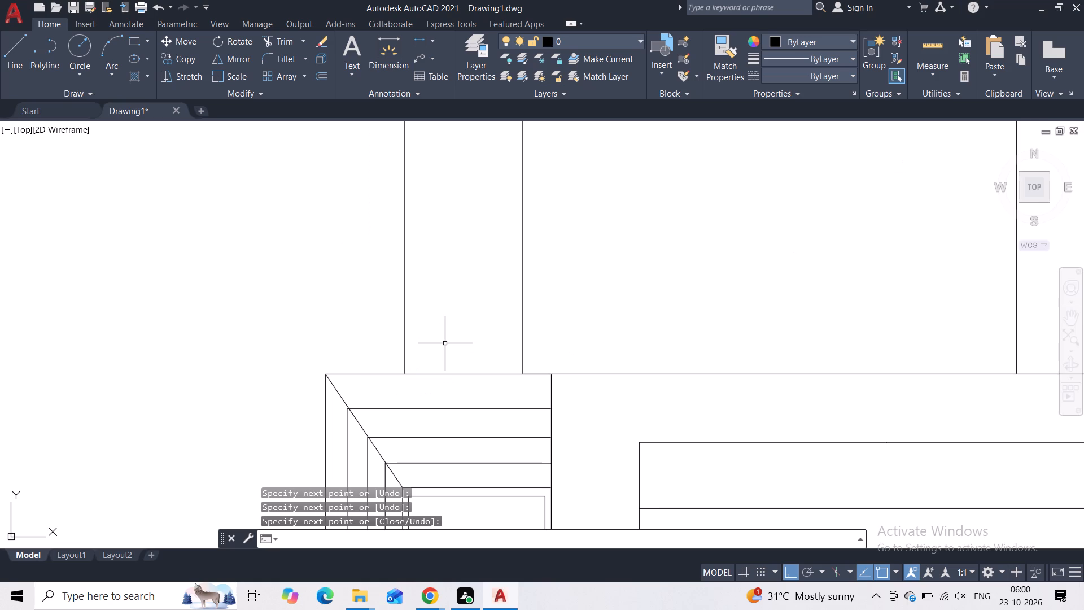
Draw a short horizontal line along the base frame's top edge, within the width of the new projecting outline.
key("space")
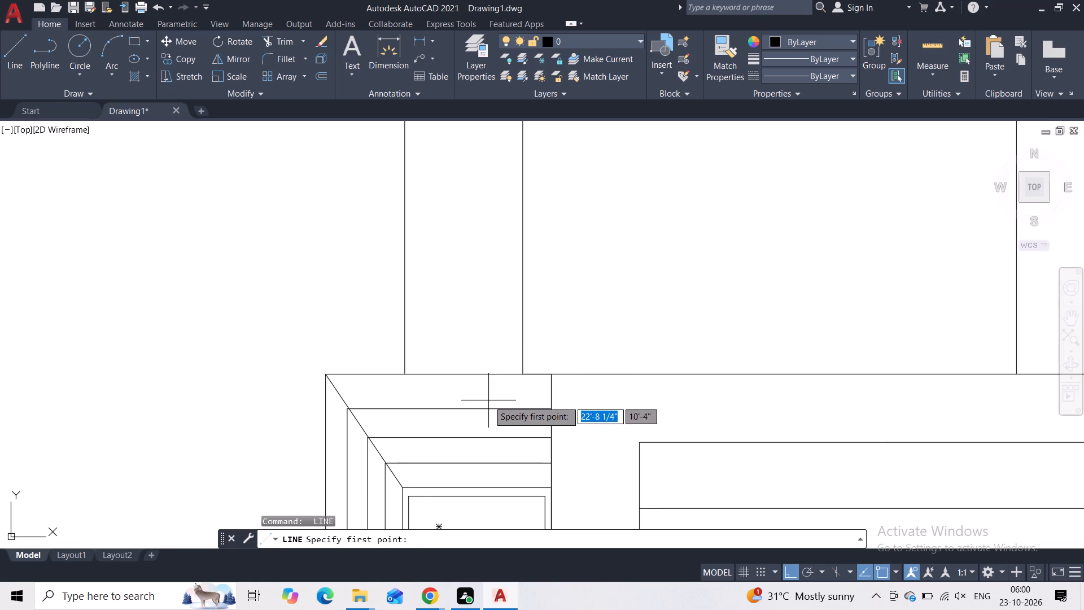
scroll(502, 361, "up", 2)
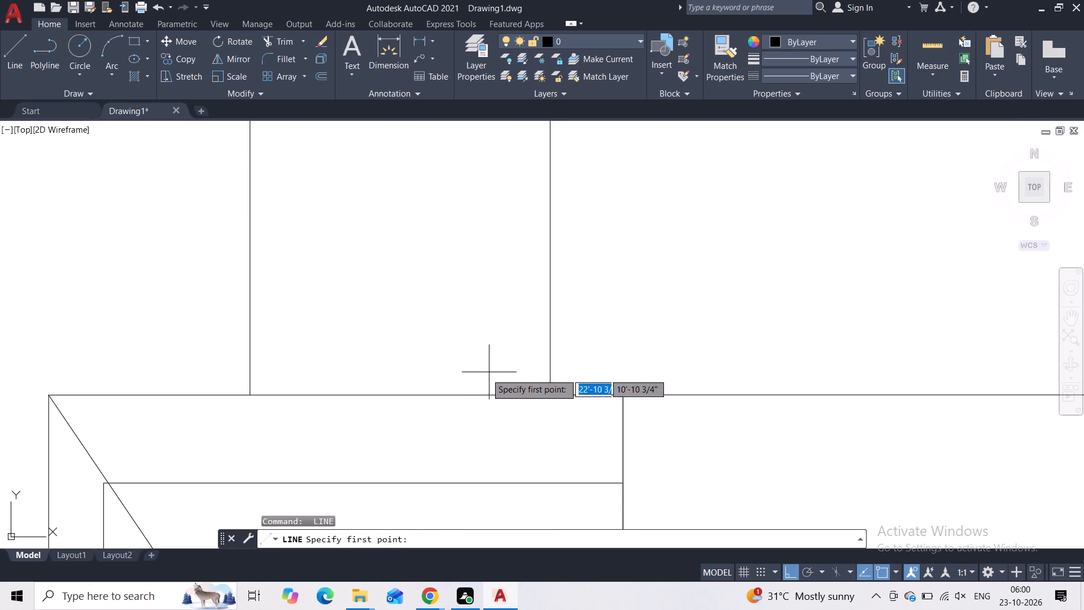
left_click(473, 395)
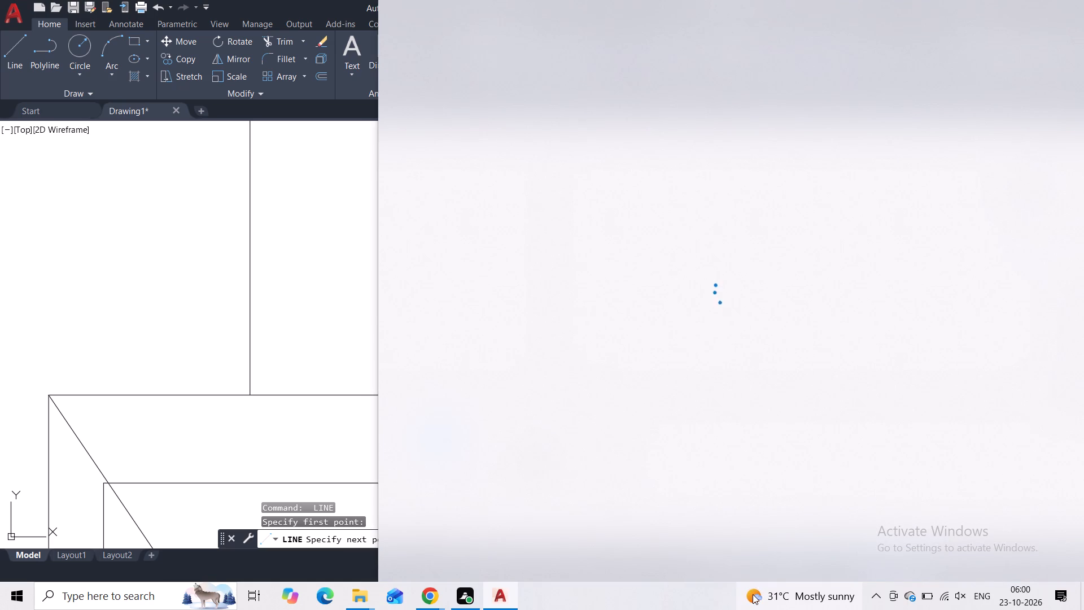
left_click(349, 281)
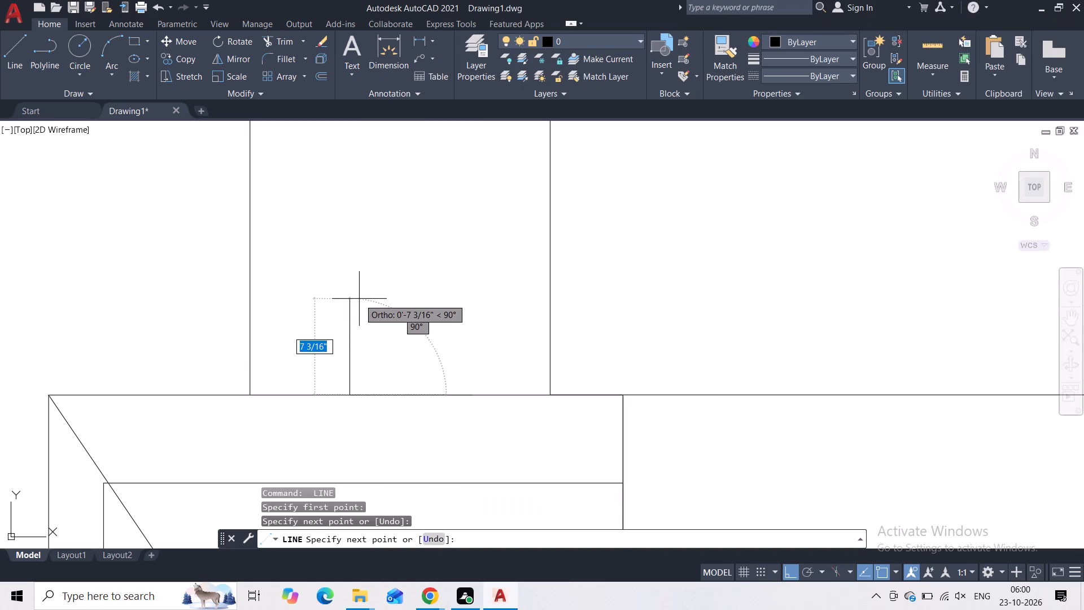
key("Escape")
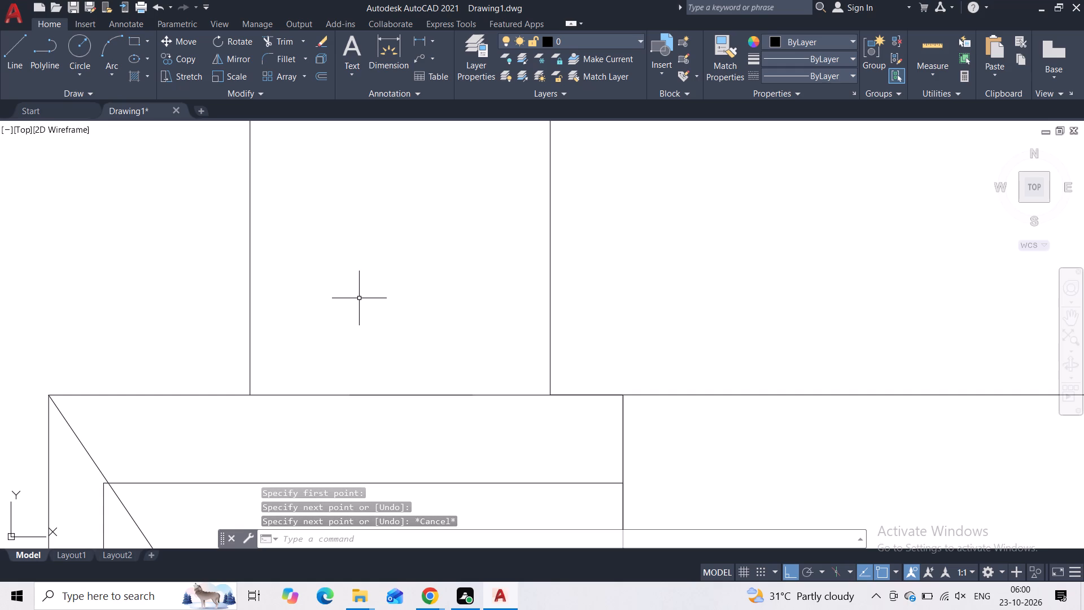
Draw a horizontal line just above the middle row's bottom edge, from the stack's outer edge to the vertical divider beneath the windows.
scroll(426, 372, "down", 2)
scroll(406, 307, "down", 3)
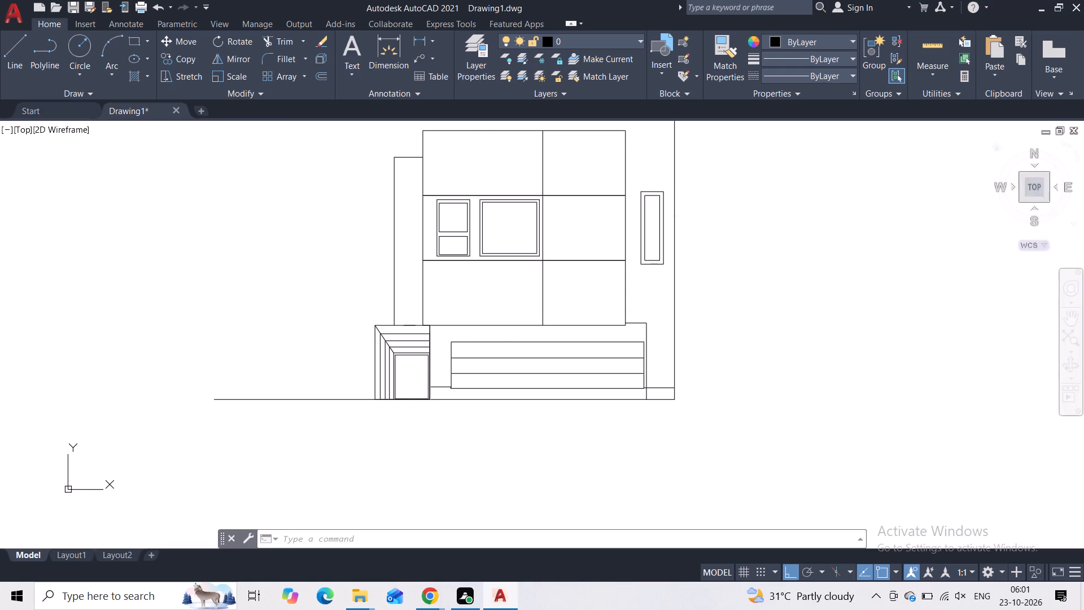
middle_click_drag(483, 300, 416, 452)
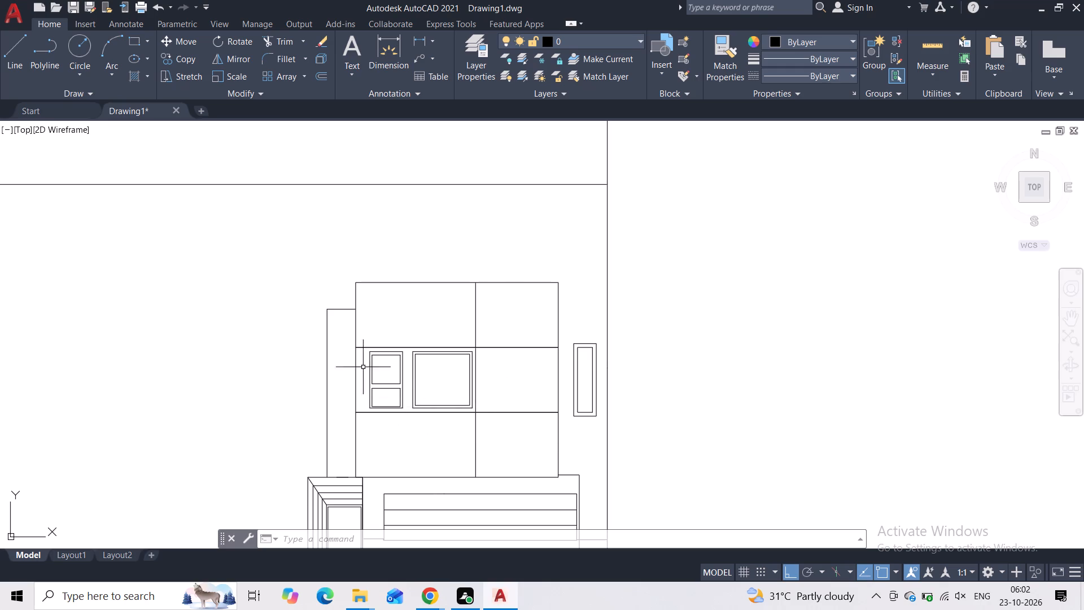
scroll(355, 358, "up", 3)
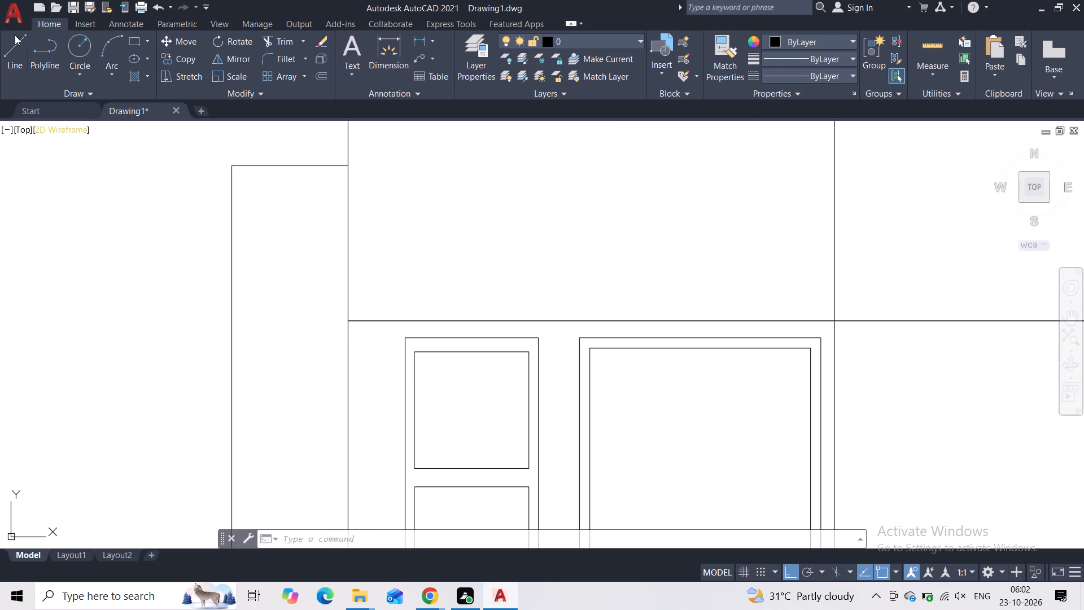
left_click(19, 52)
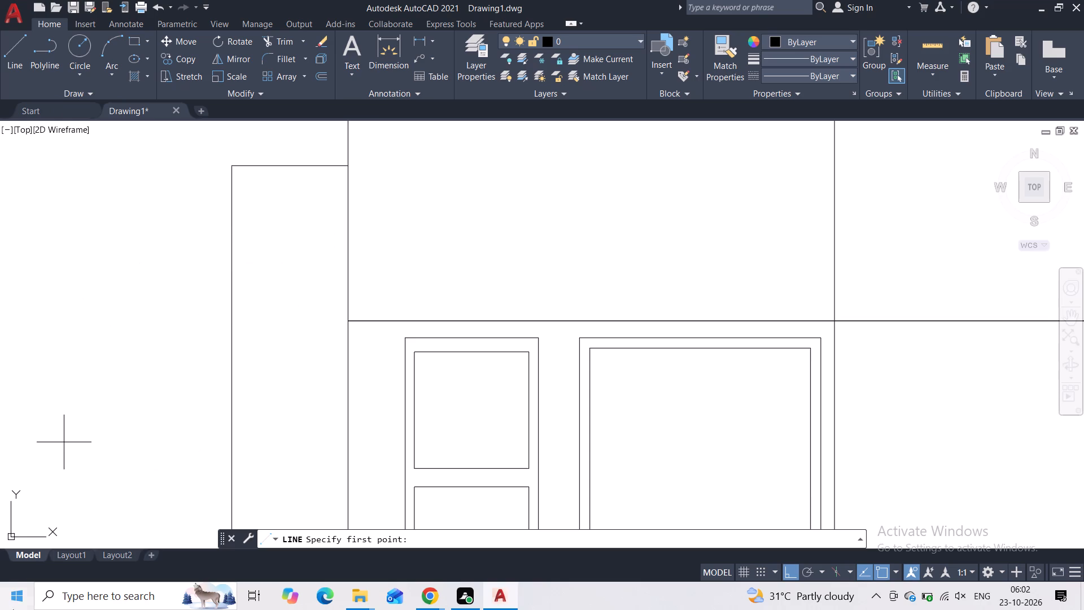
middle_click_drag(0, 492, 0, 490)
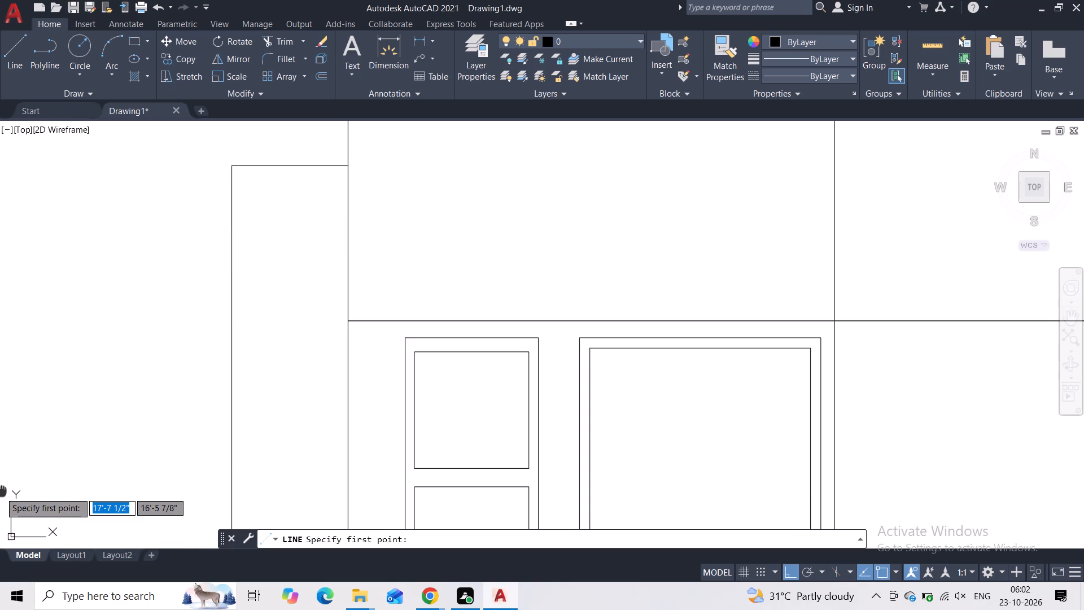
middle_click_drag(0, 490, 1, 483)
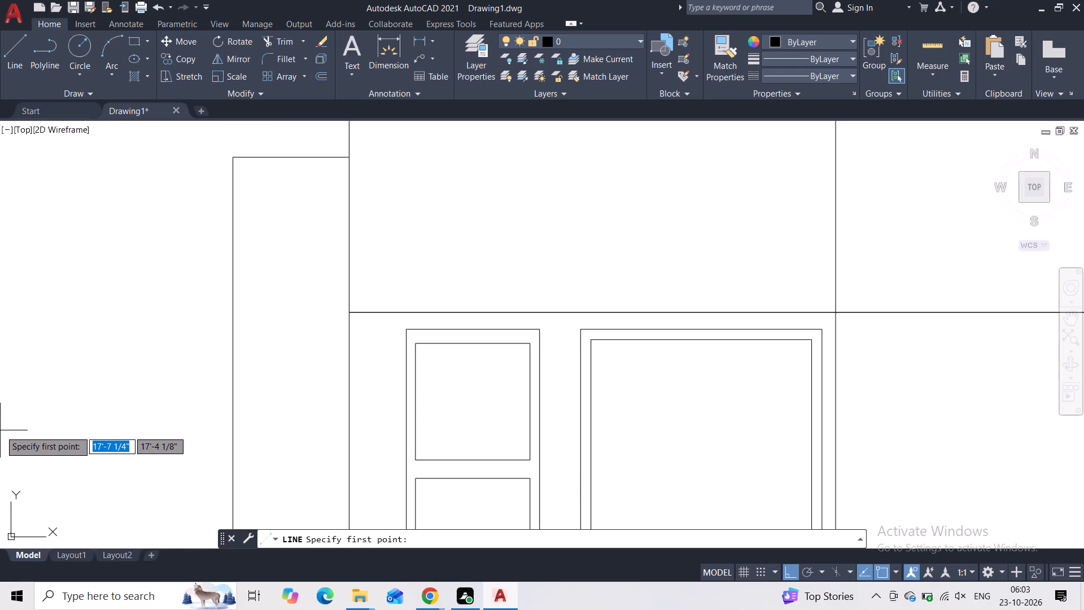
scroll(0, 447, "down", 1)
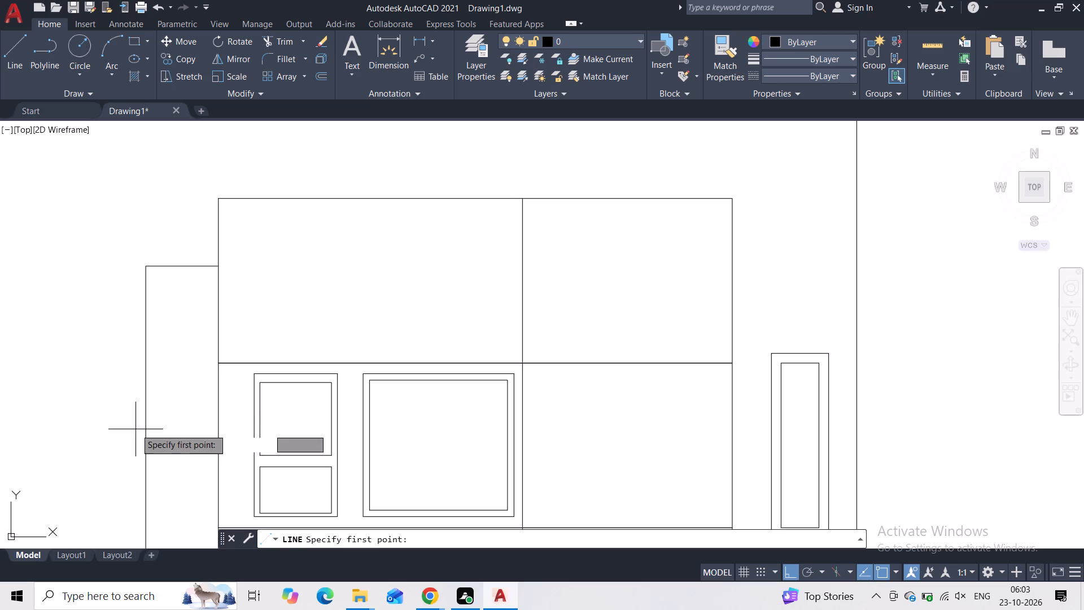
middle_click_drag(181, 408, 181, 297)
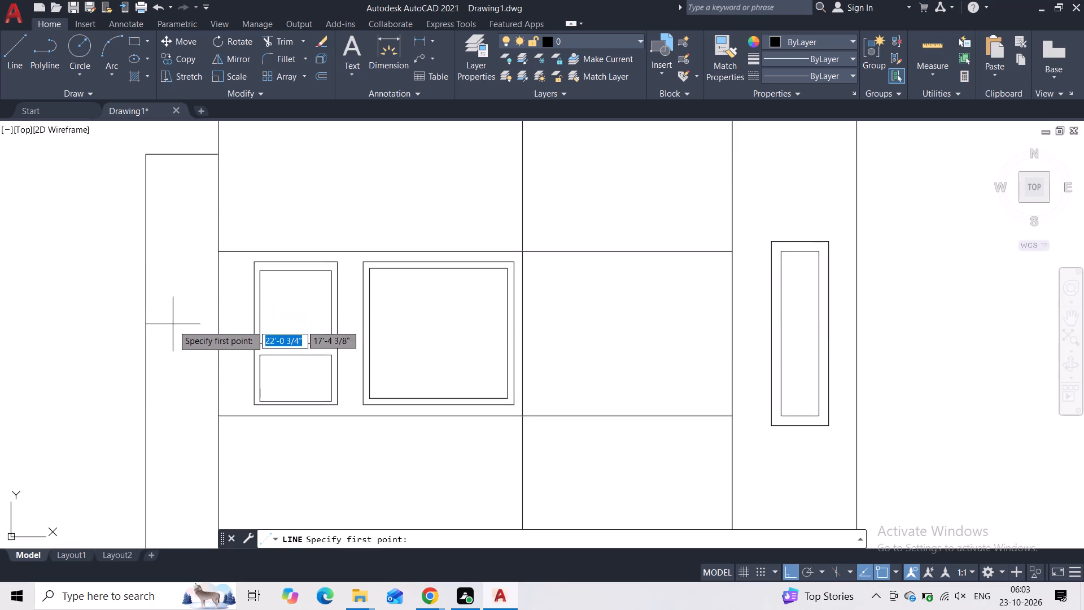
middle_click_drag(172, 394, 209, 303)
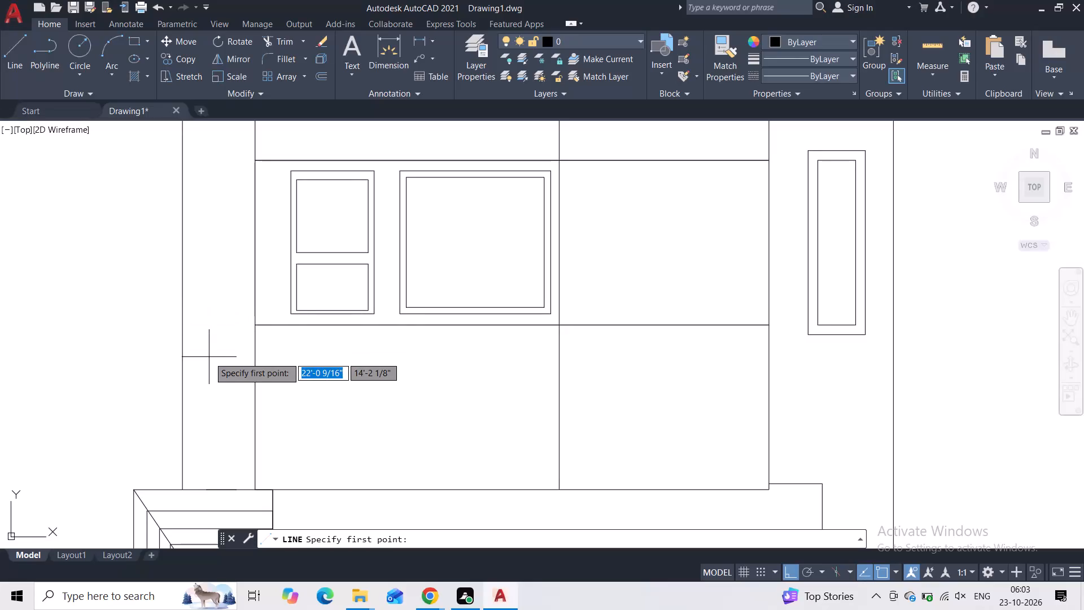
middle_click_drag(236, 441, 239, 395)
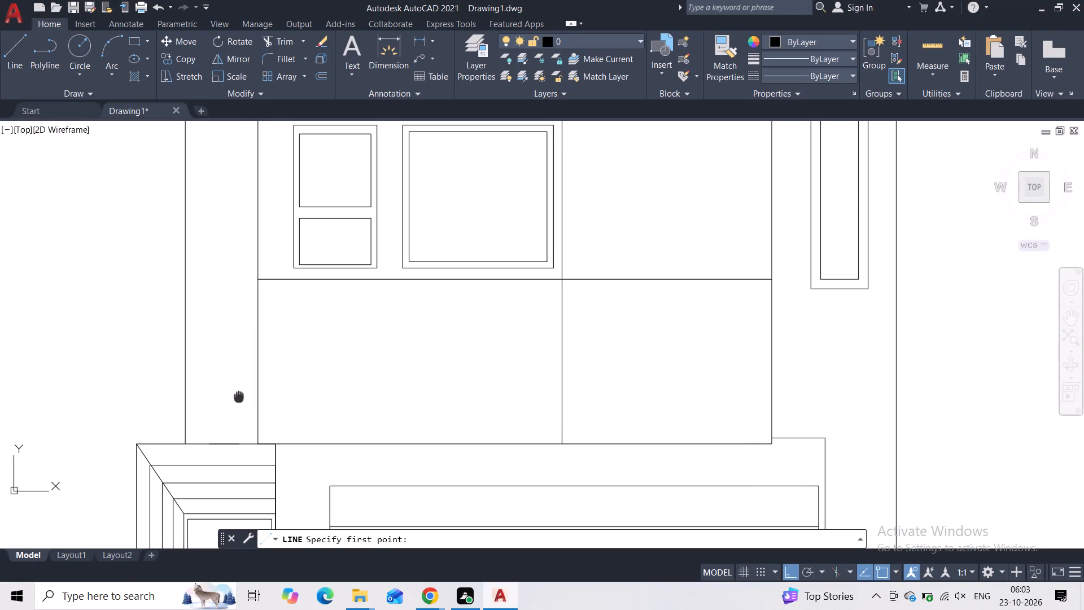
middle_click_drag(239, 395, 240, 395)
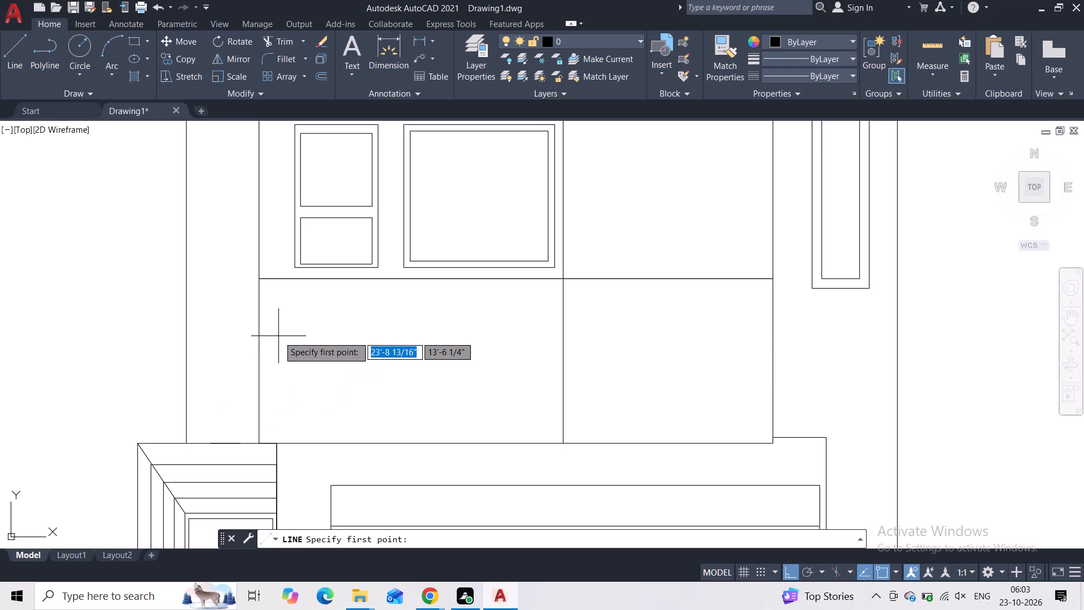
scroll(261, 277, "up", 2)
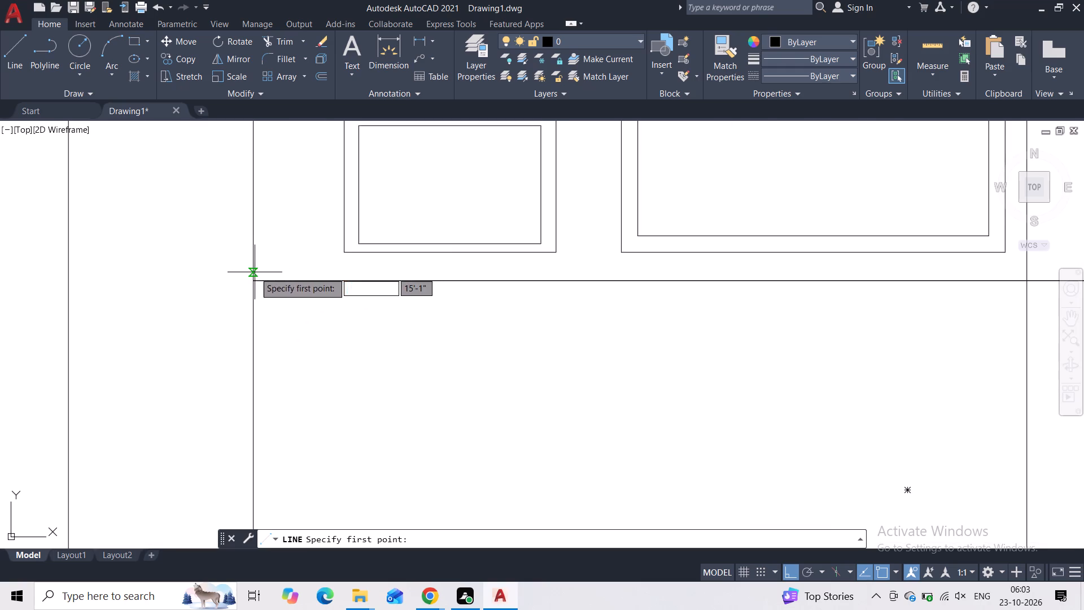
left_click(253, 273)
middle_click_drag(395, 263, 138, 281)
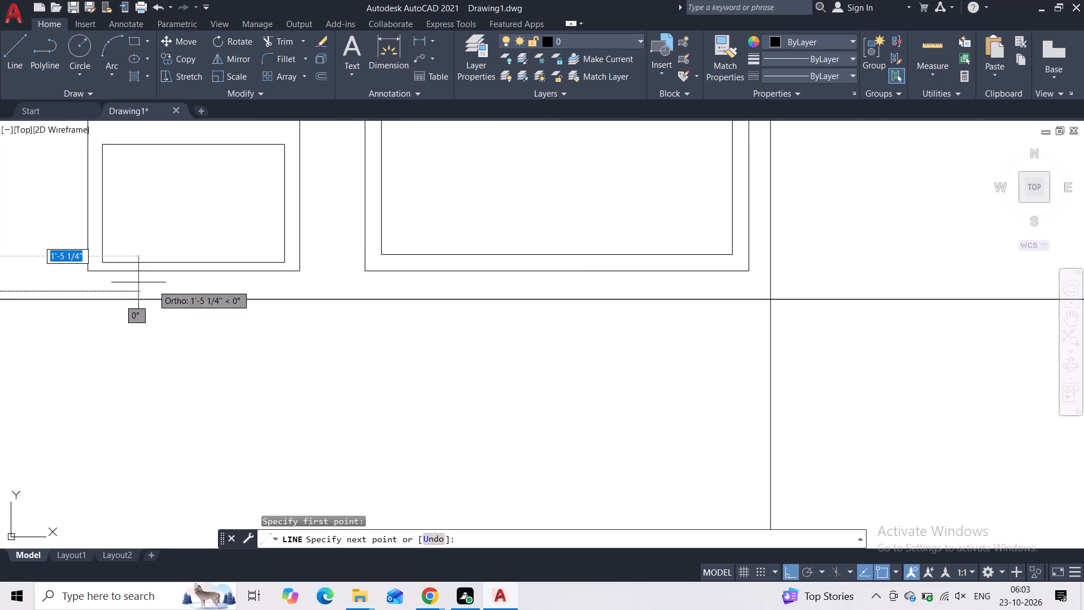
left_click(775, 291)
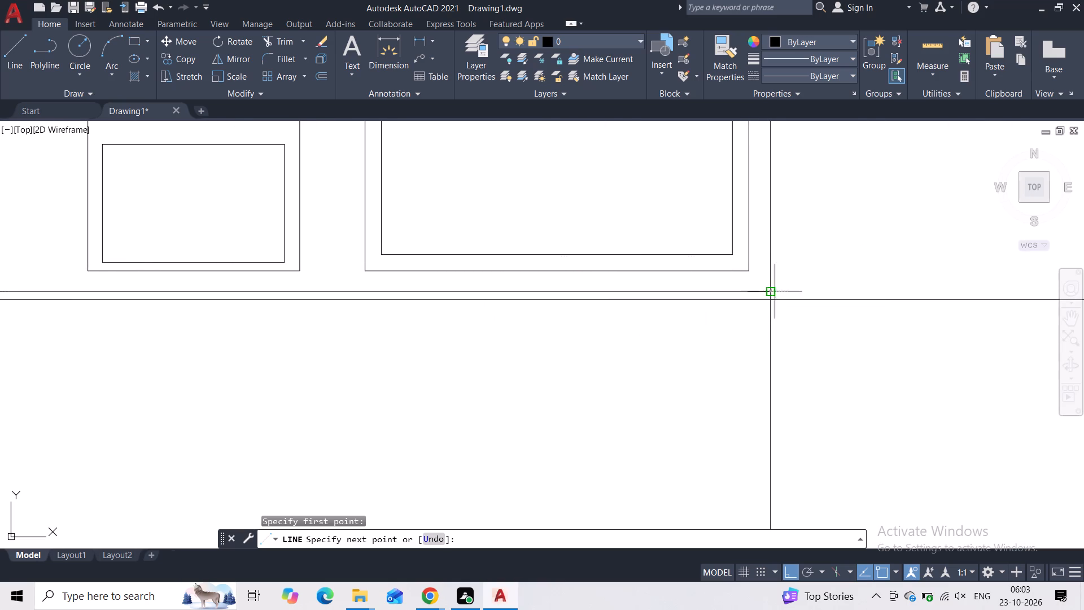
key("space")
Draw a small L-shaped outline about 6" wide on the base frame's top edge, ending at the stack's outer vertical edge.
scroll(630, 325, "down", 2)
middle_click_drag(613, 383, 626, 252)
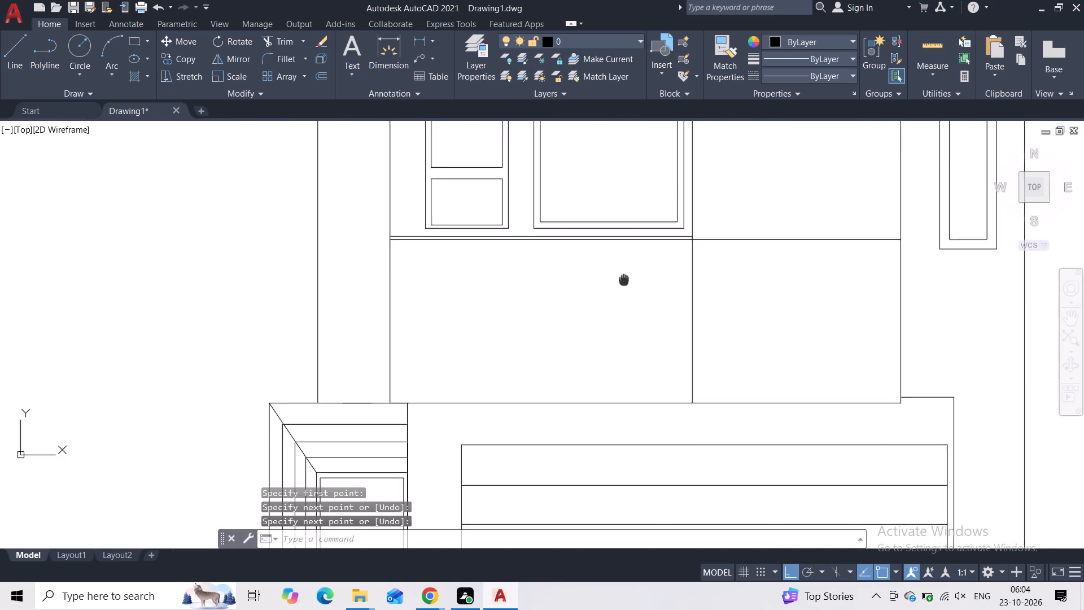
middle_click_drag(626, 252, 626, 251)
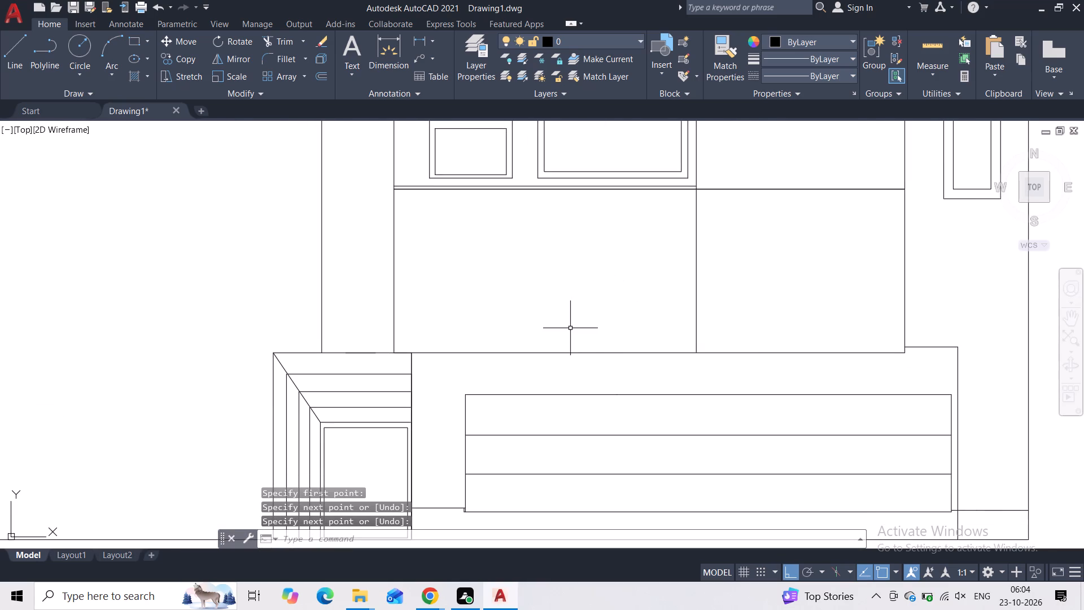
key("space")
scroll(368, 348, "up", 2)
left_click(377, 357)
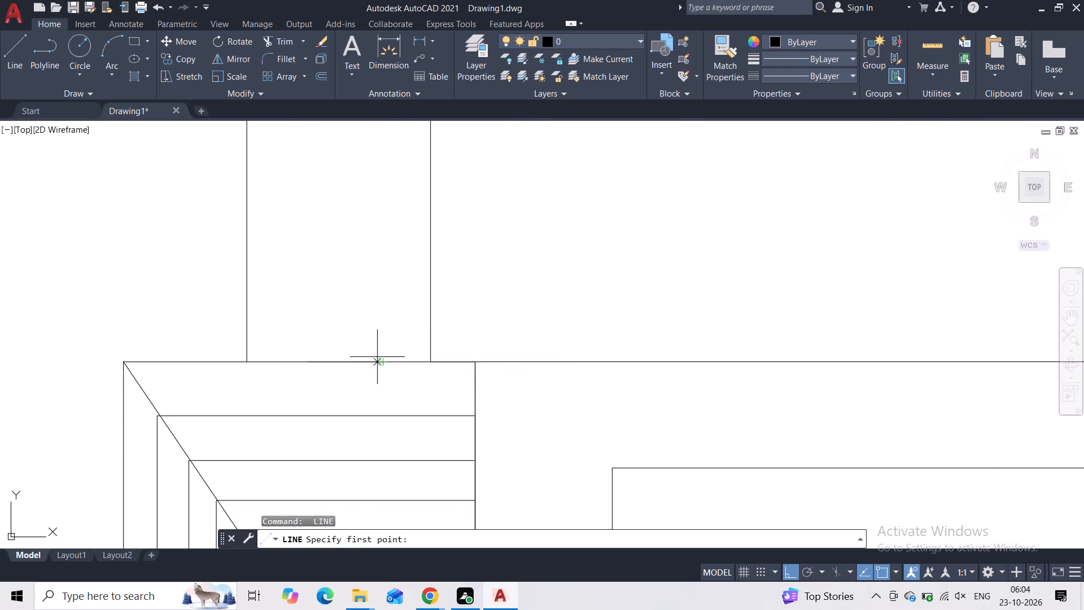
left_click(383, 319)
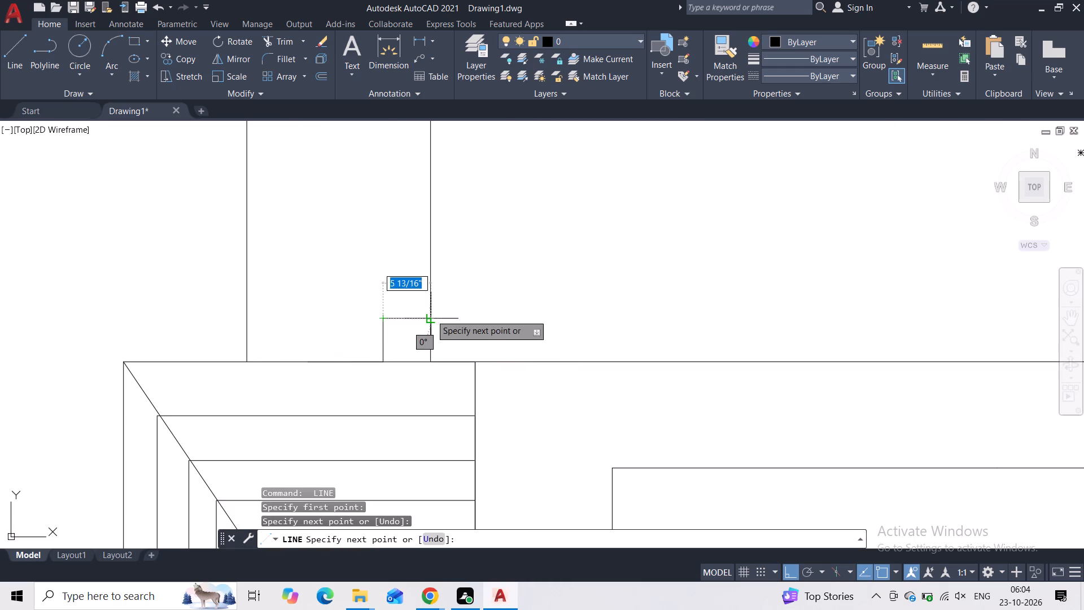
left_click(432, 315)
key("space")
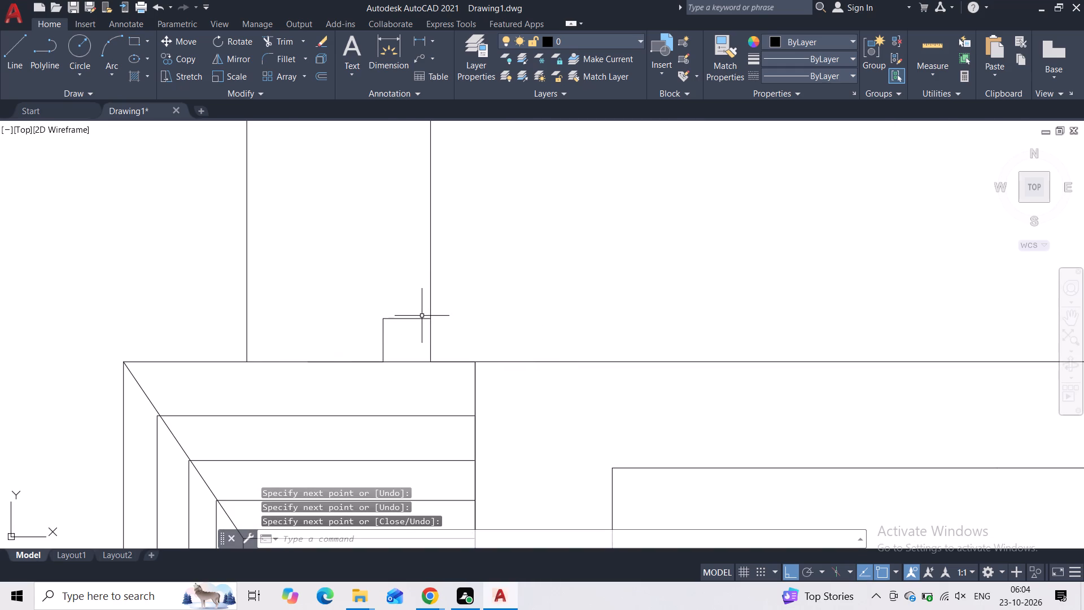
Draw a slightly larger L-shaped outline around the small one, from the stack's outer edge to the base frame's top edge.
key("space")
left_click(430, 310)
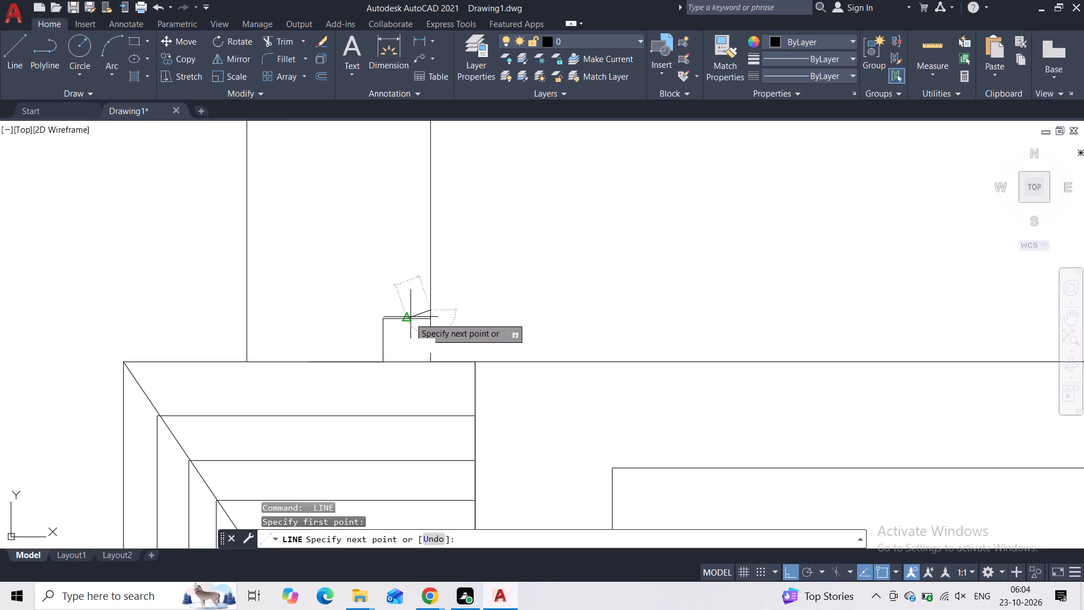
left_click(372, 312)
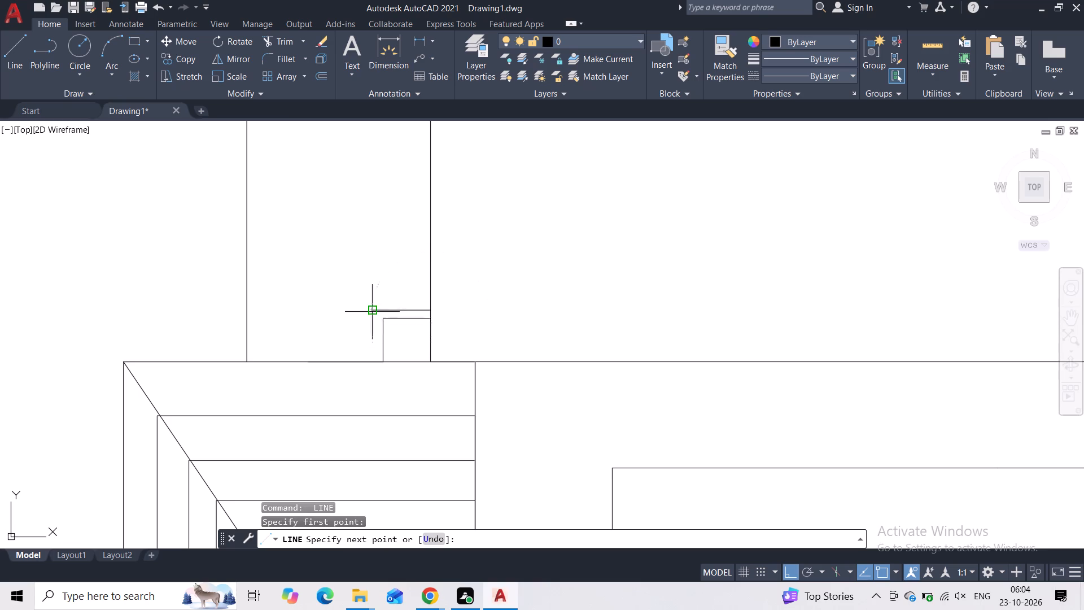
left_click(371, 363)
key("space")
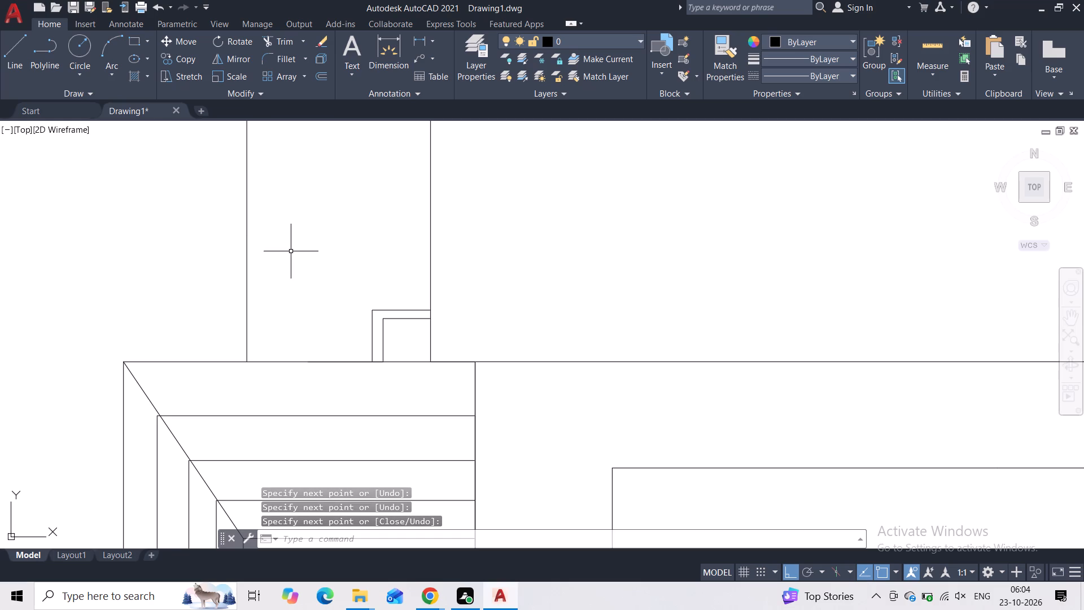
With Ortho off, draw a small triangle outside the projecting outline's lower outer edge, using a 3" diagonal and a horizontal line back.
key("space")
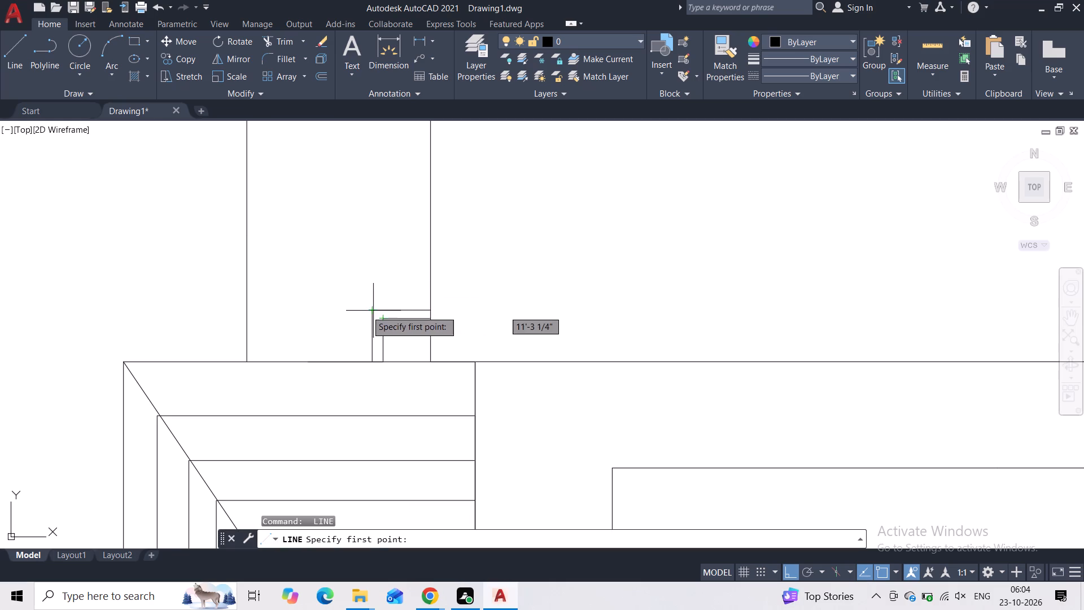
left_click(244, 311)
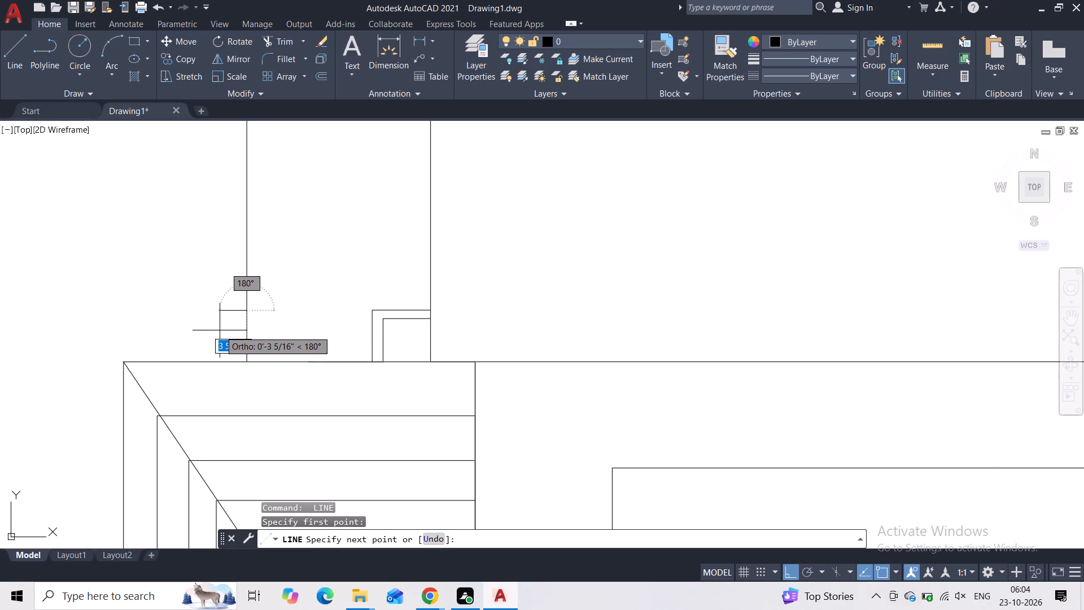
key("F8")
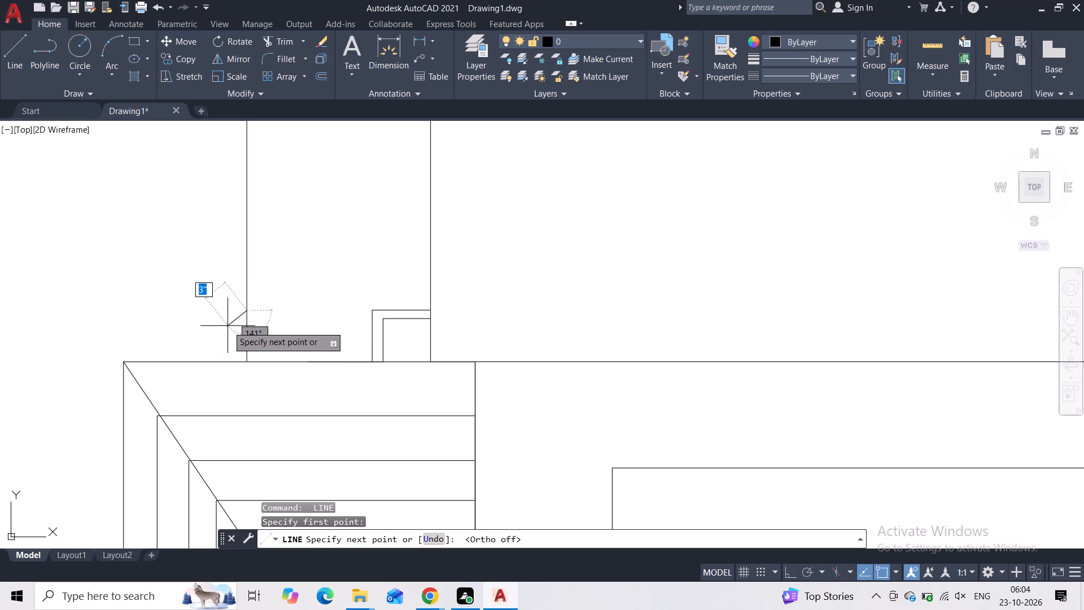
left_click(228, 325)
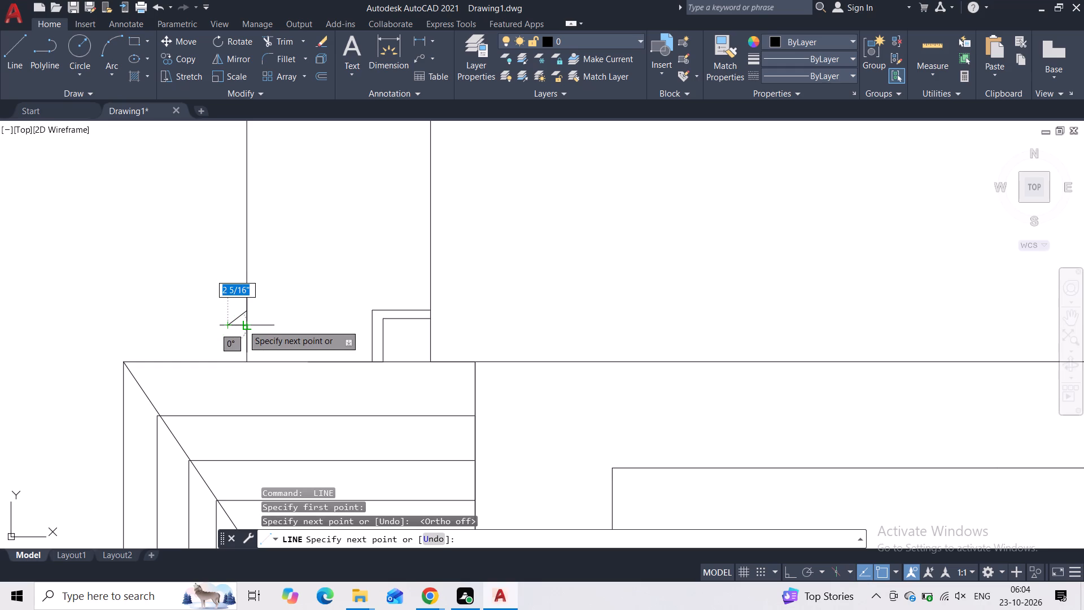
left_click(243, 325)
key("space")
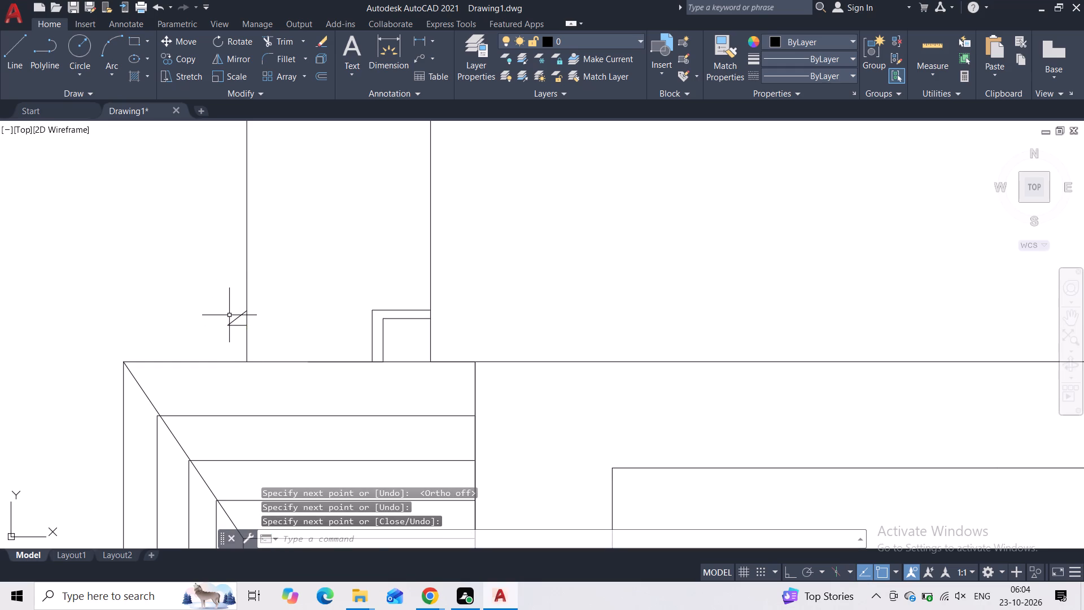
Extend the small triangle with a diagonal of about 2 3/8" outward and another of about 4 5/8" back to the vertical edge.
key("space")
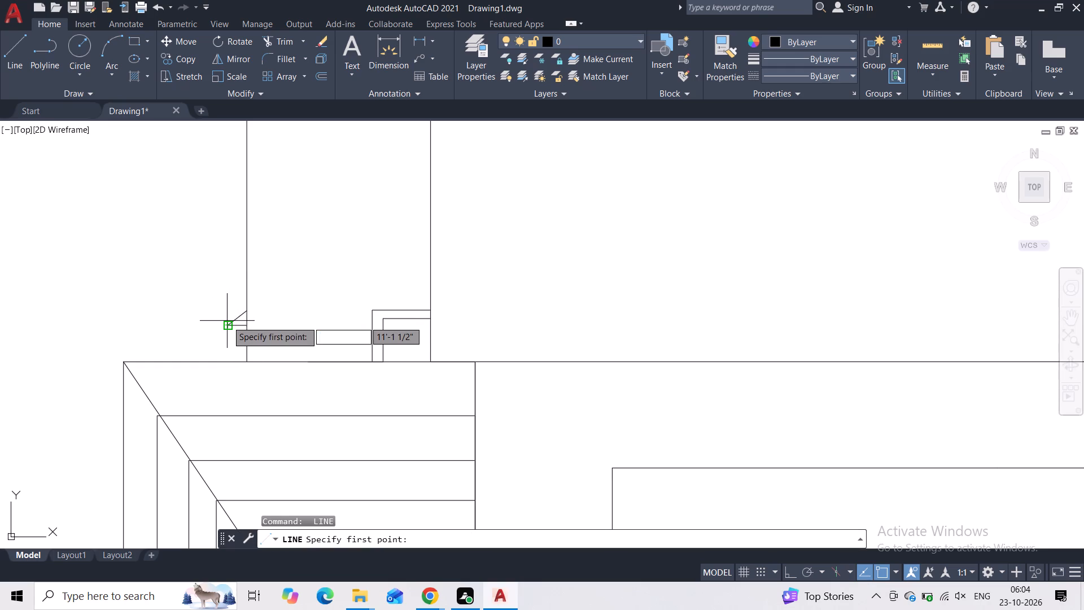
left_click(227, 322)
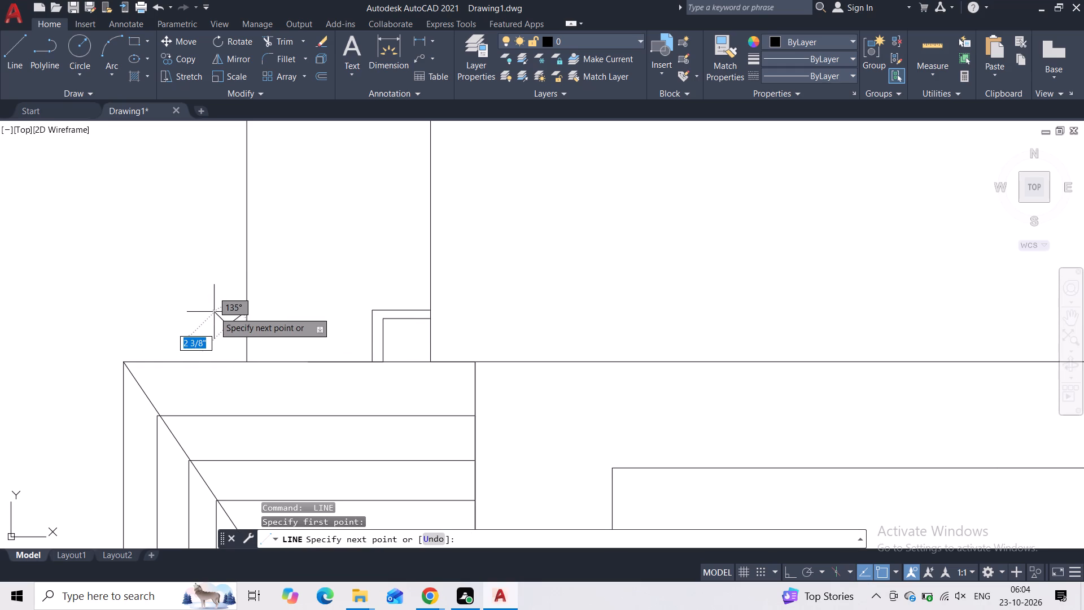
left_click(213, 312)
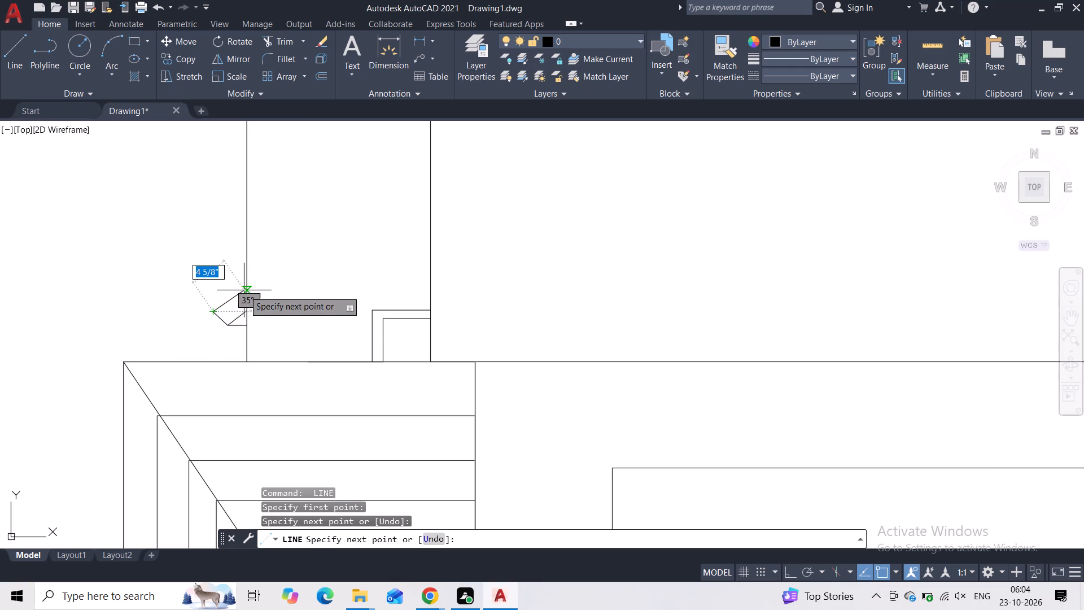
left_click(244, 290)
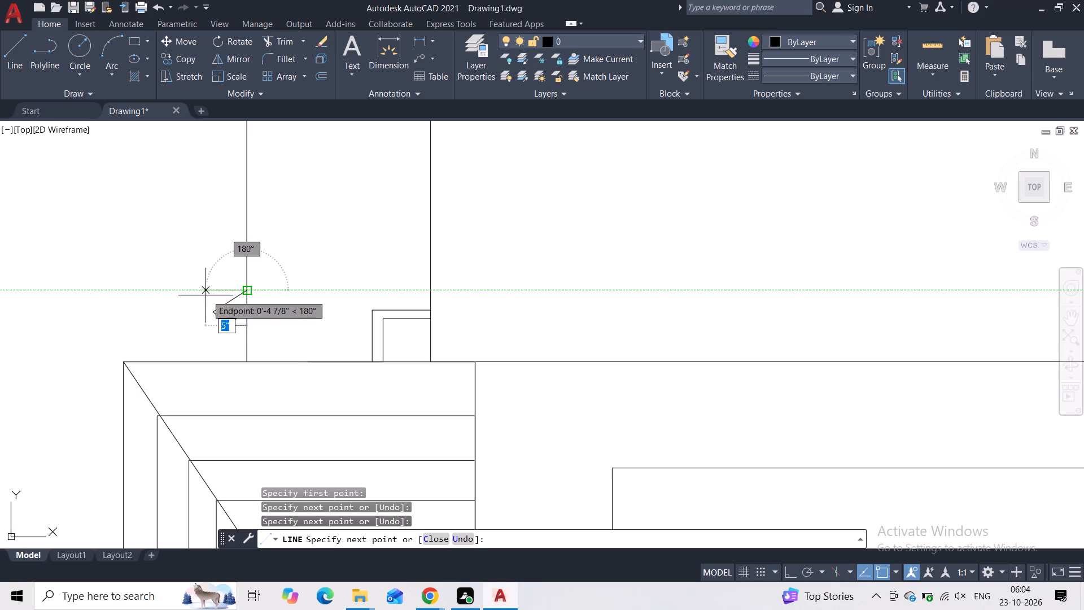
key("Escape")
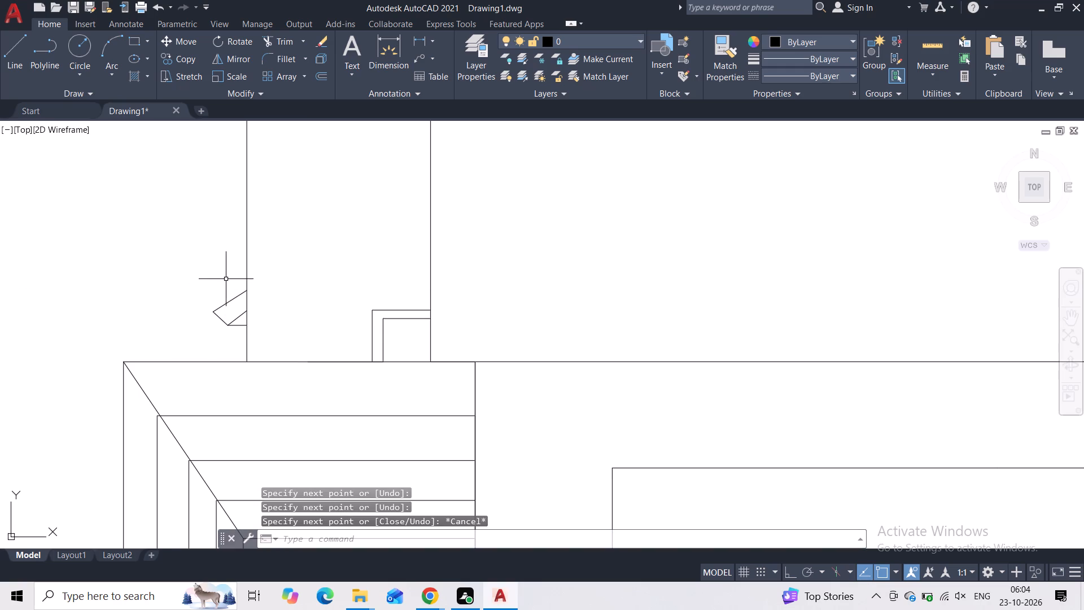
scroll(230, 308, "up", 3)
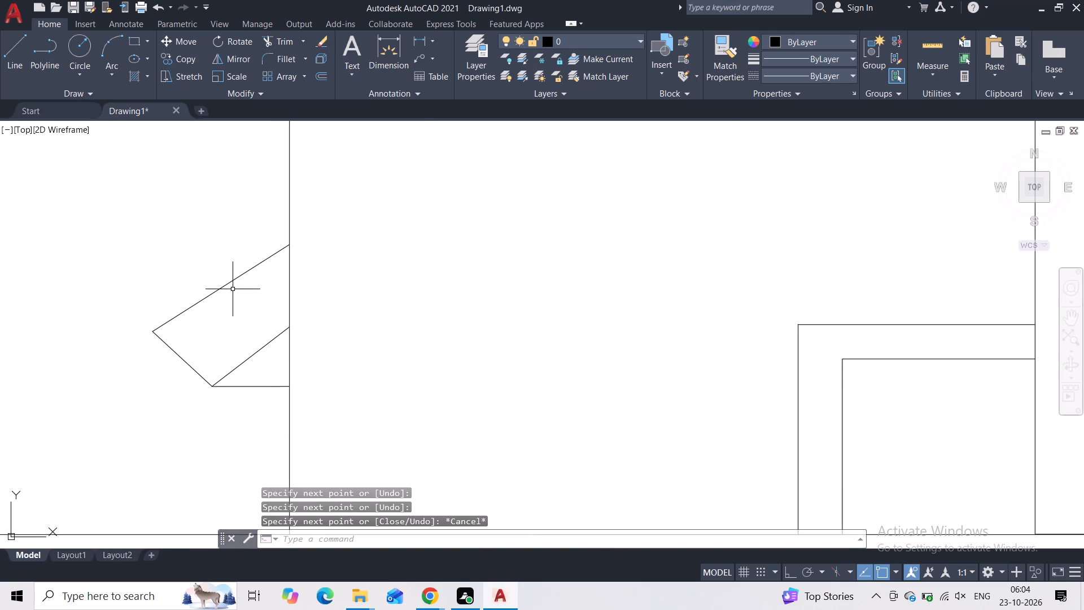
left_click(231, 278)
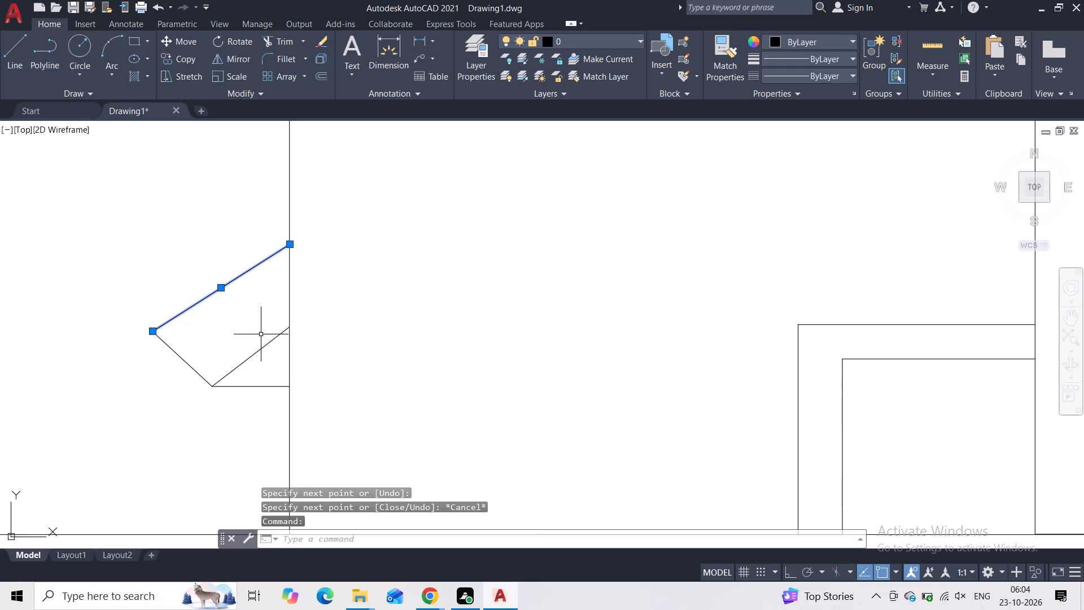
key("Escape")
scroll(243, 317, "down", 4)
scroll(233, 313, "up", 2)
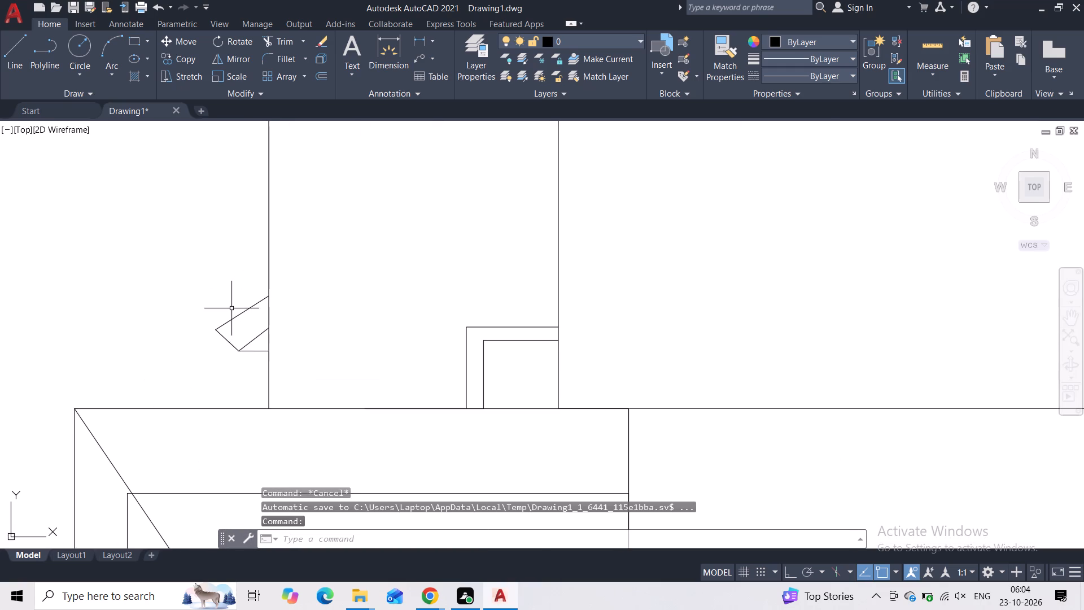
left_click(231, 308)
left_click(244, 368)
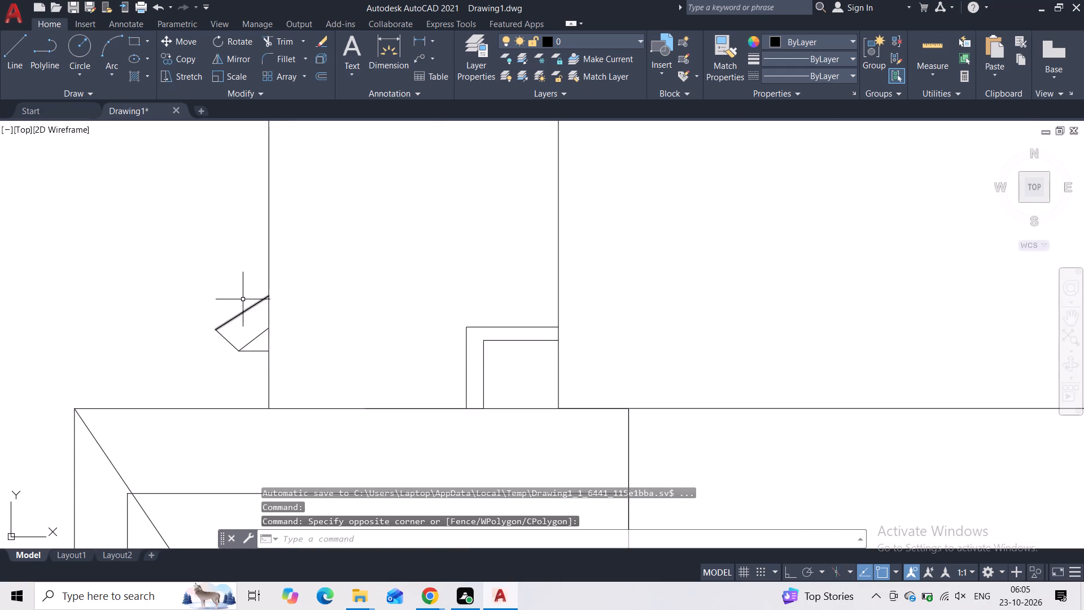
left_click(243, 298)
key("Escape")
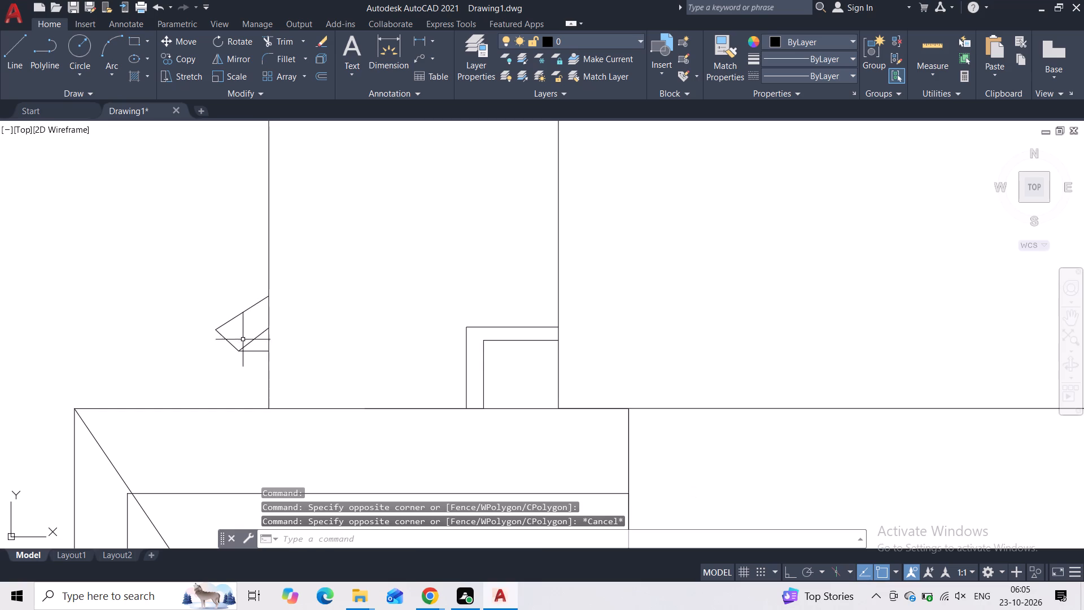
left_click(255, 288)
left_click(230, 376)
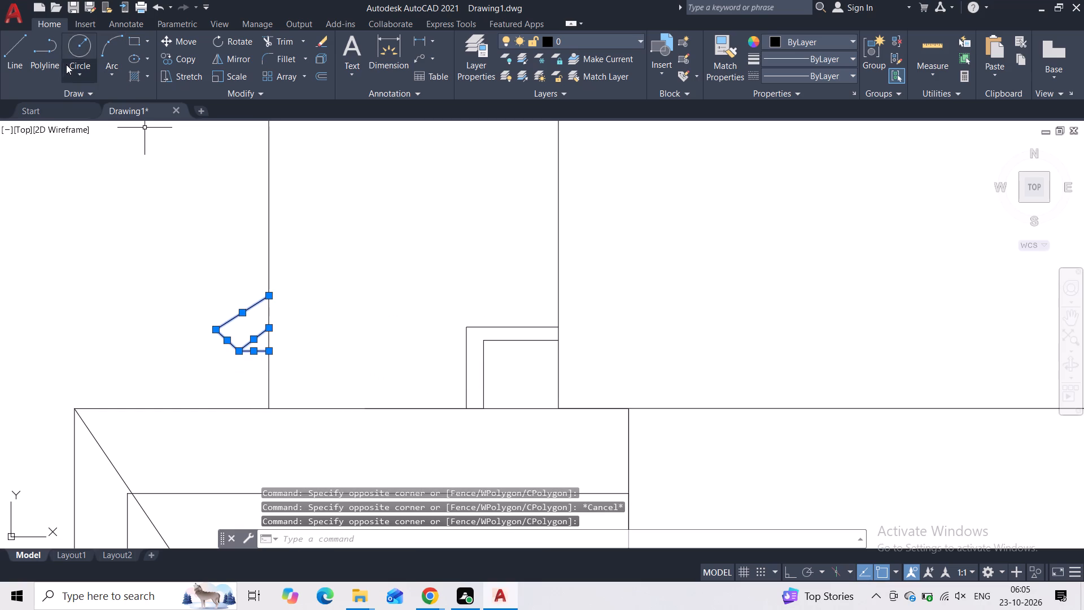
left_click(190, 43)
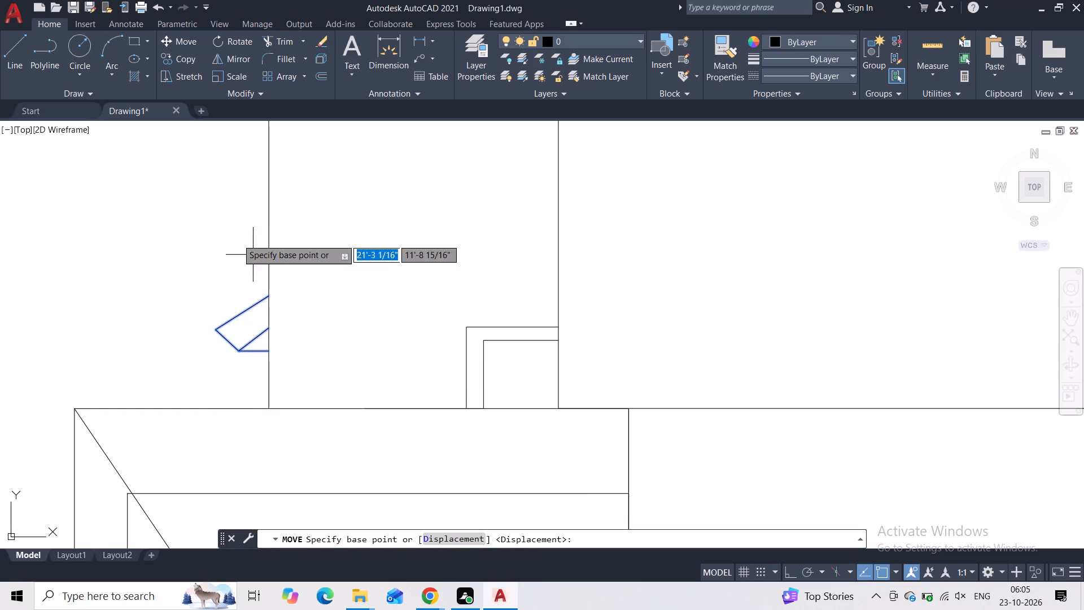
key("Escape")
Copy the four-line angular detail vertically about 9'-3" up the projecting outline's outer edge, with Ortho on.
left_click(240, 279)
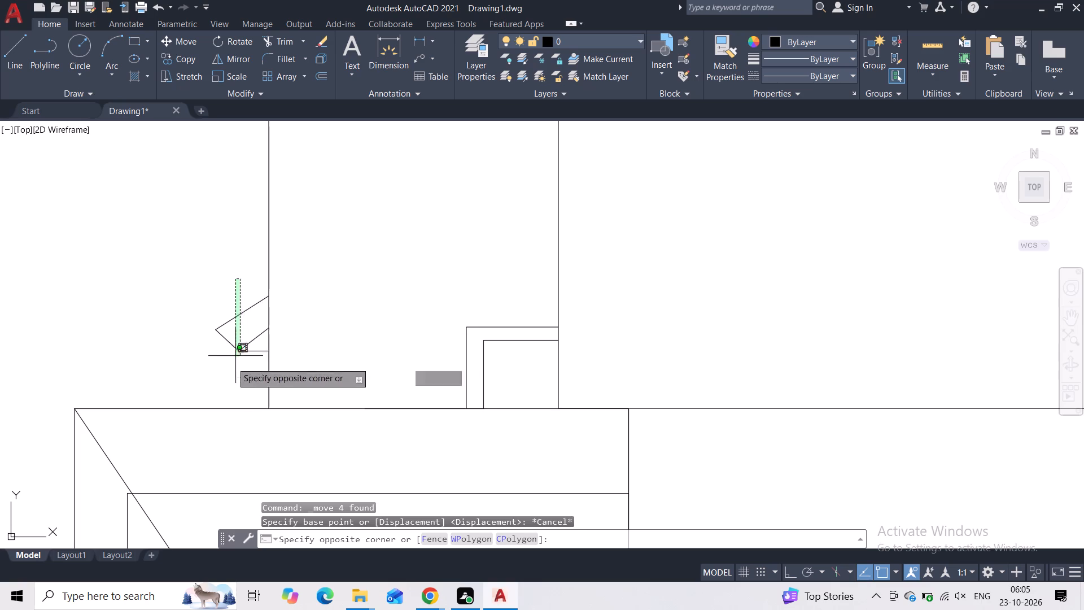
left_click(218, 373)
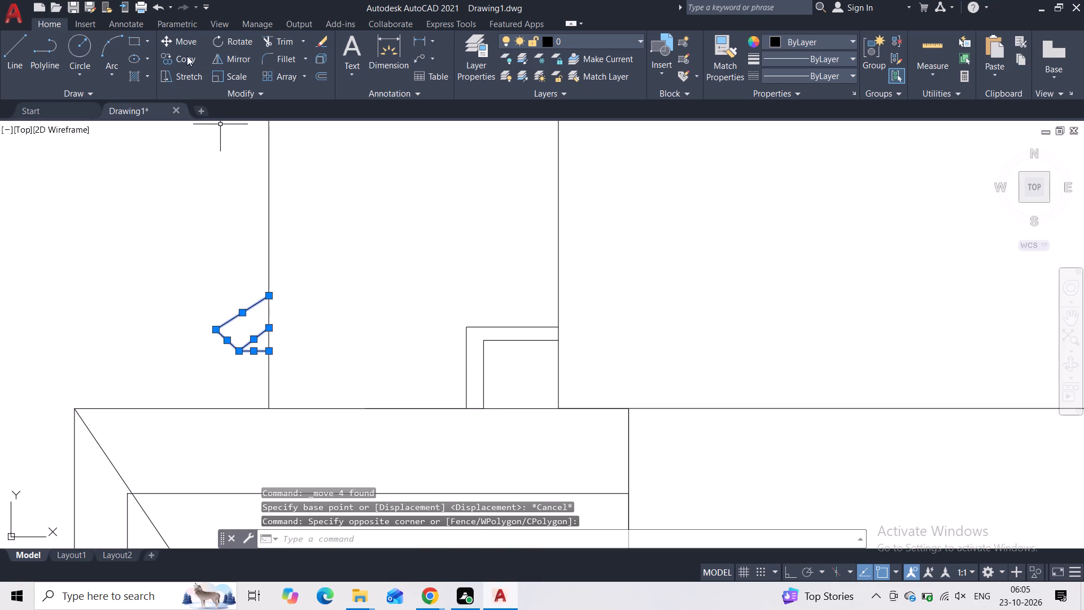
left_click(182, 56)
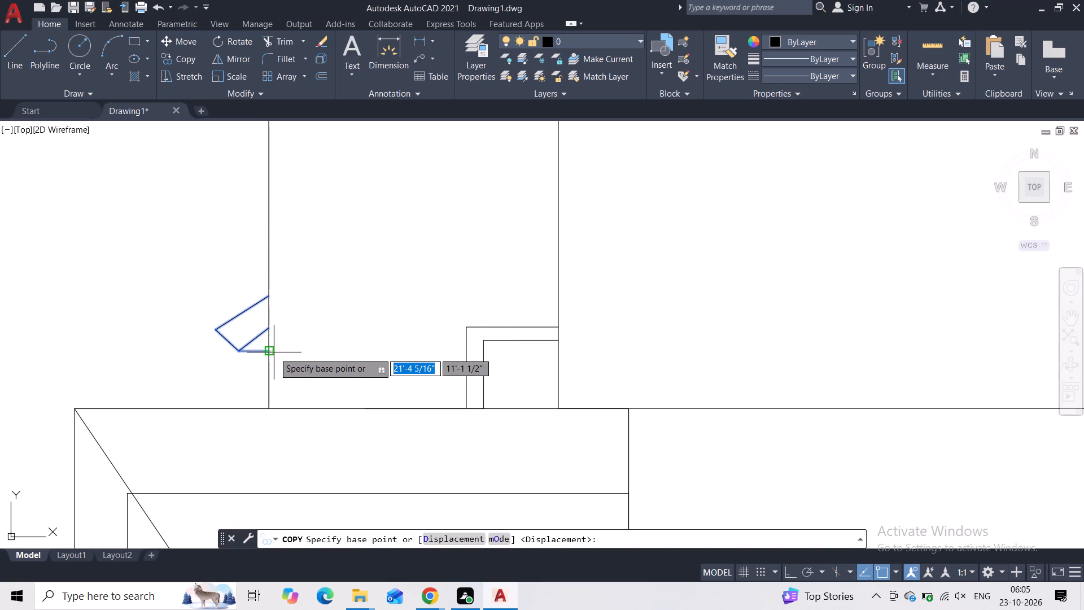
left_click(271, 352)
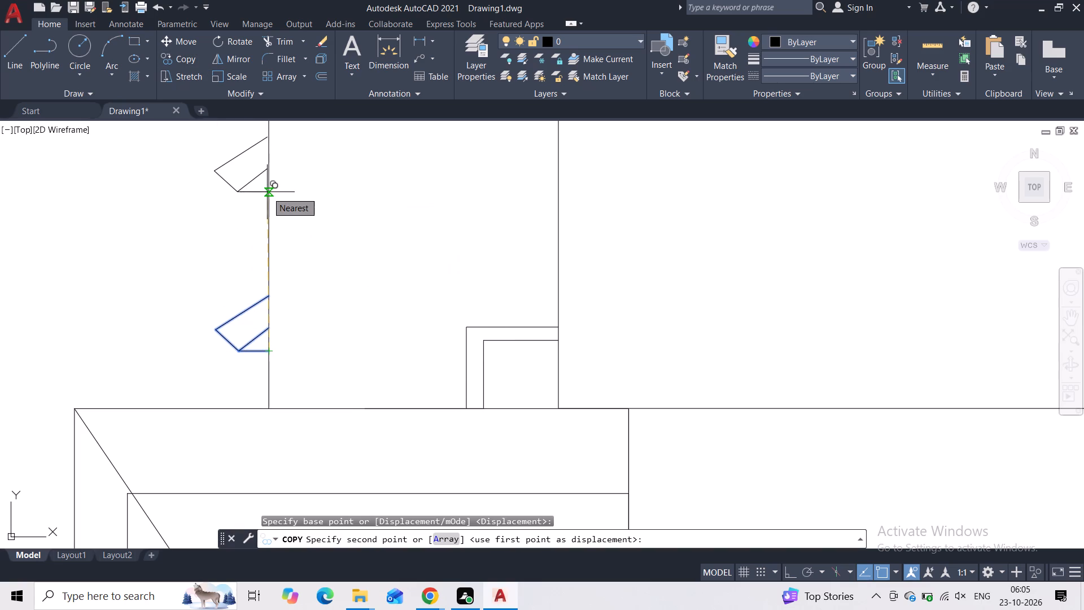
key("F8")
middle_click_drag(266, 190, 265, 281)
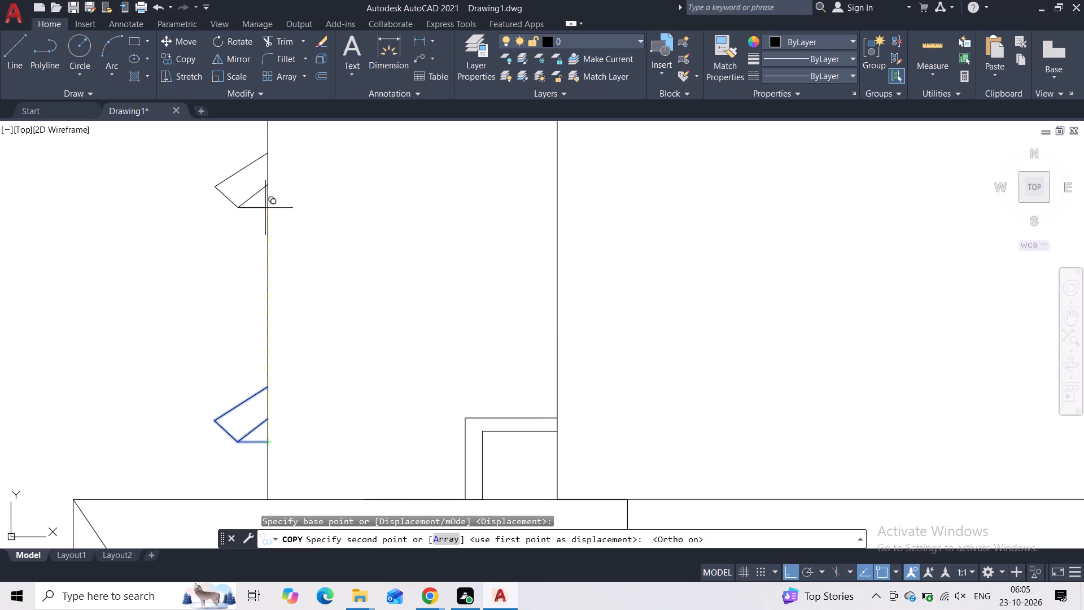
scroll(258, 191, "down", 1)
middle_click_drag(256, 191, 247, 333)
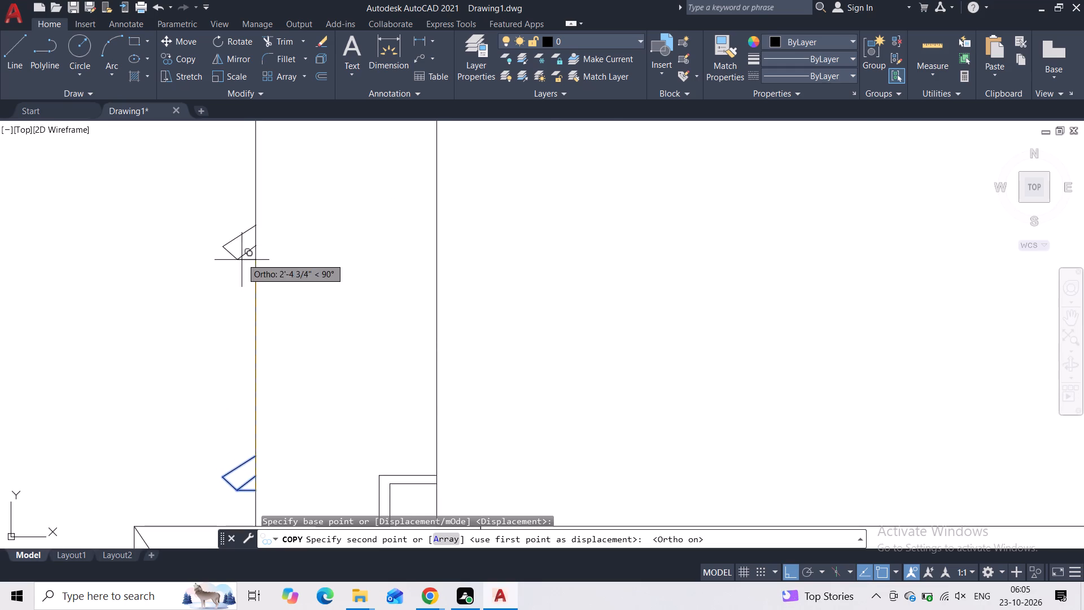
scroll(242, 257, "down", 2)
middle_click_drag(238, 206, 223, 384)
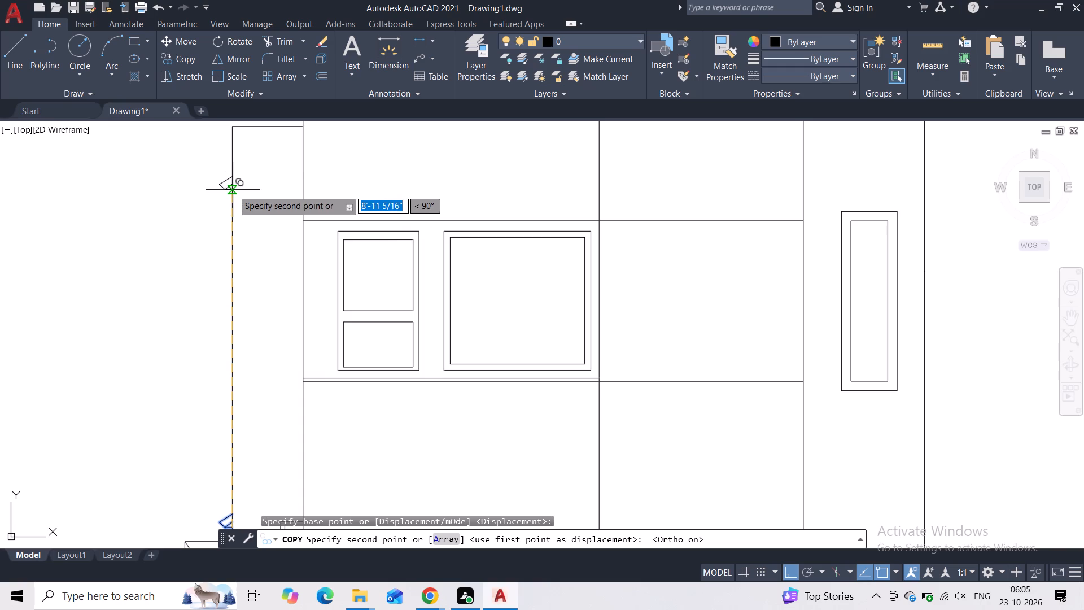
scroll(235, 176, "up", 2)
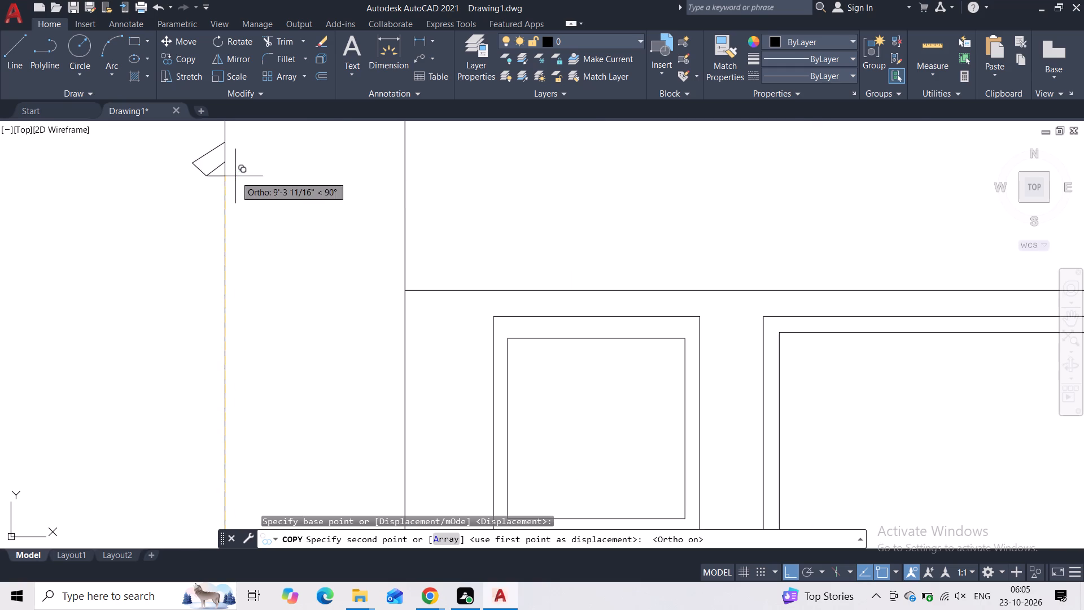
scroll(174, 207, "down", 2)
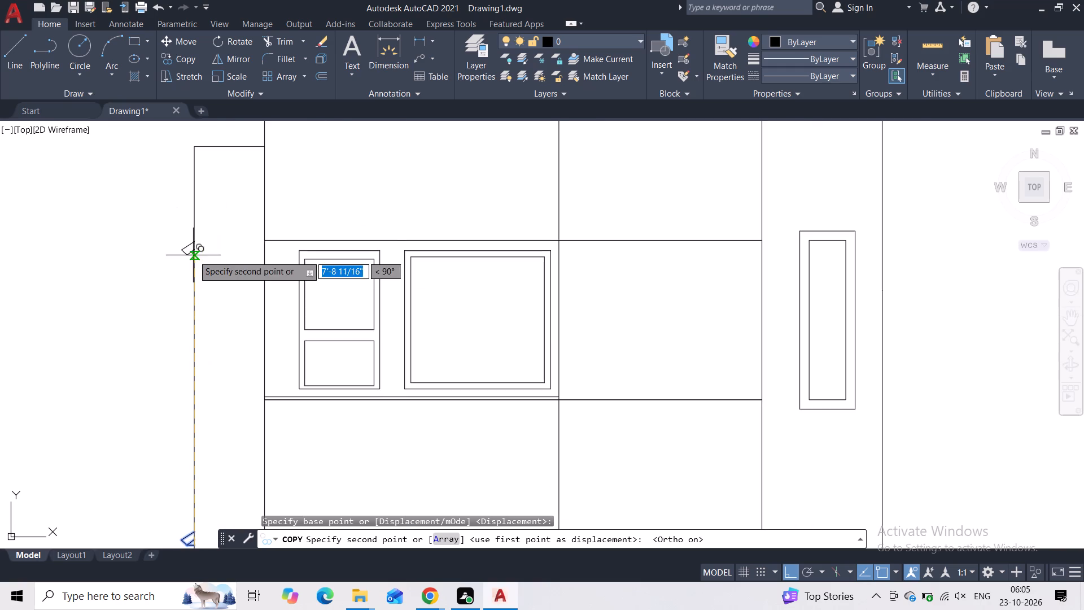
middle_click_drag(198, 223, 217, 193)
scroll(173, 193, "up", 2)
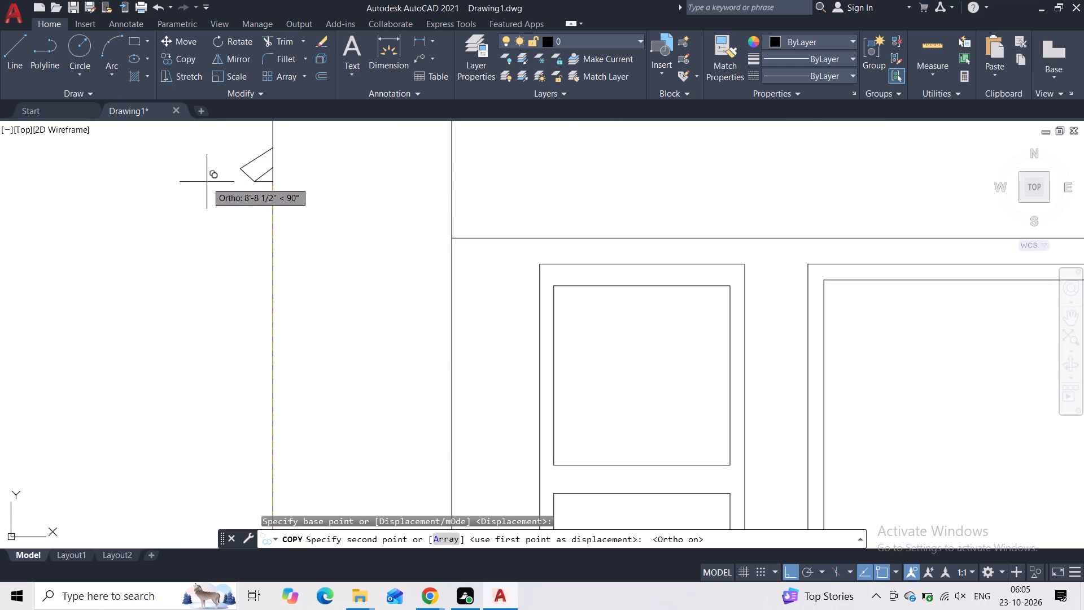
scroll(212, 169, "down", 2)
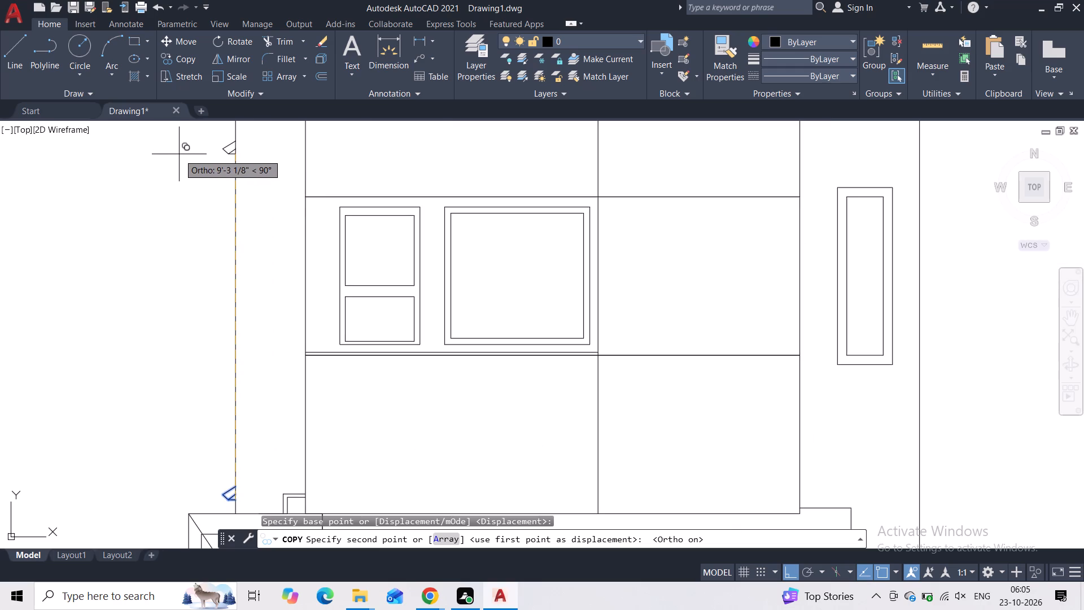
left_click(233, 155)
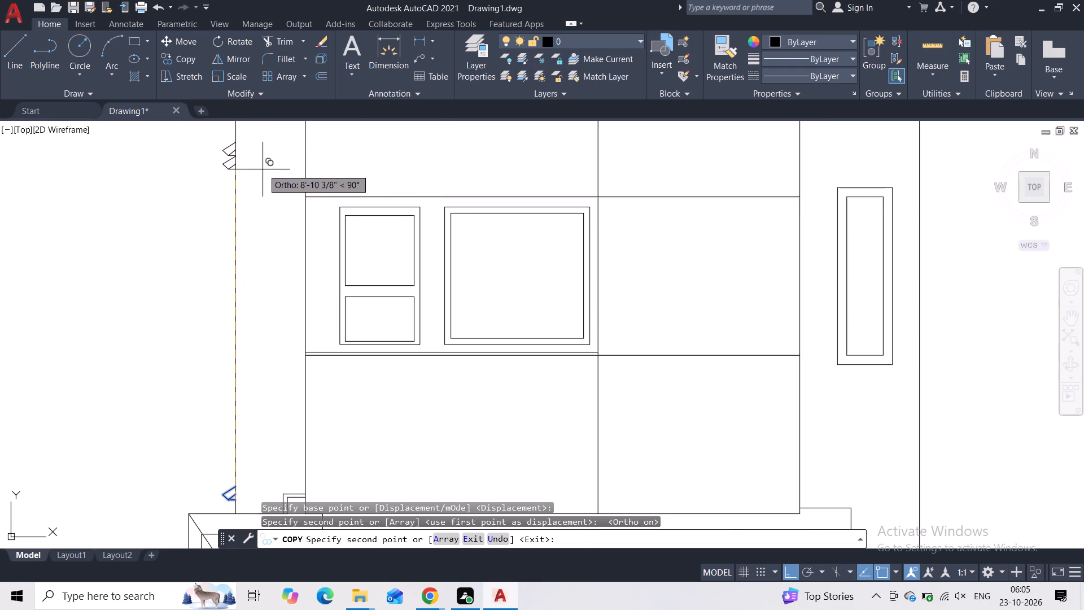
key("Escape")
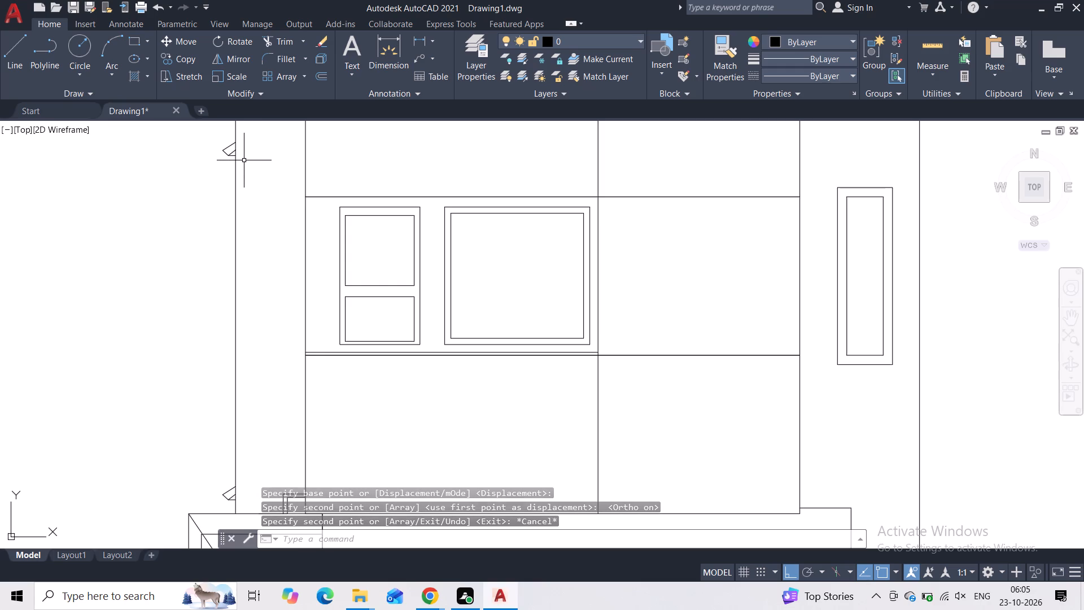
Draw a line about 8'-6" up from the stack's top edge near its outer corner, plus a horizontal line about 11'-11" across.
middle_click_drag(244, 160, 240, 201)
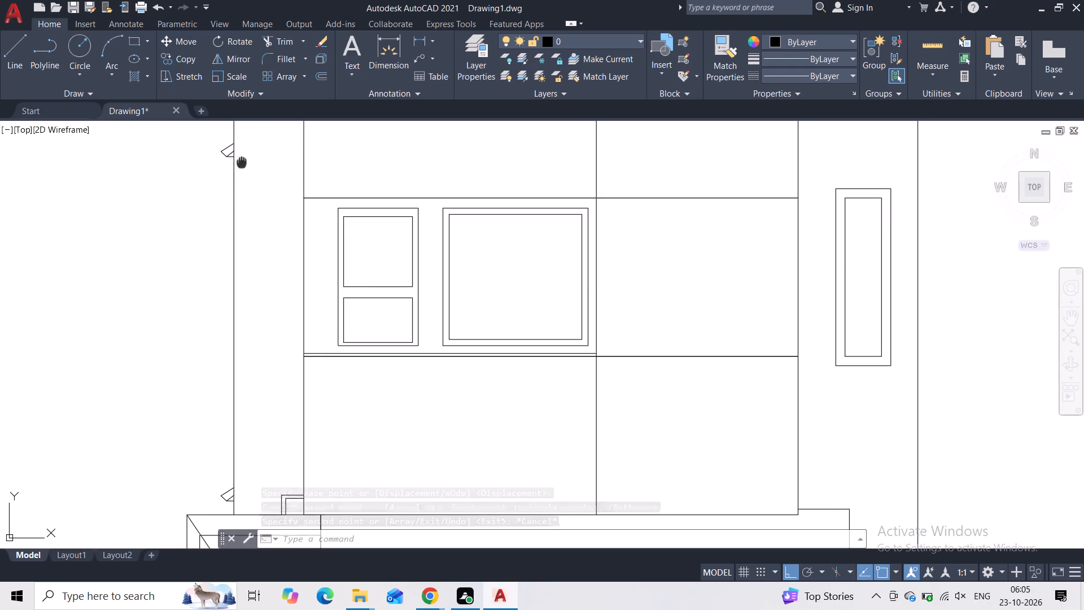
middle_click_drag(240, 201, 239, 264)
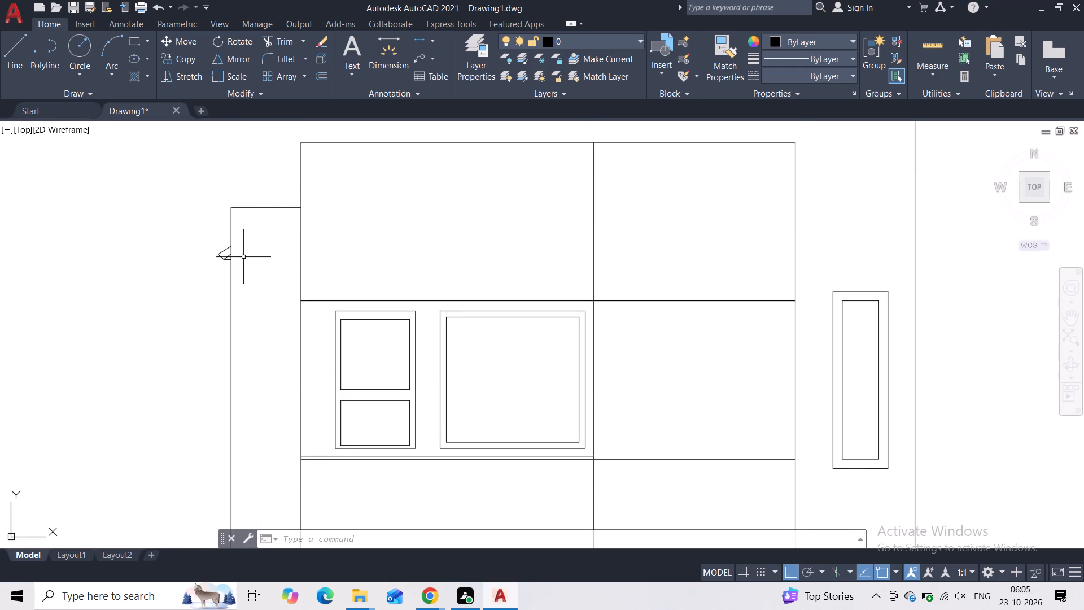
middle_click_drag(268, 184, 247, 300)
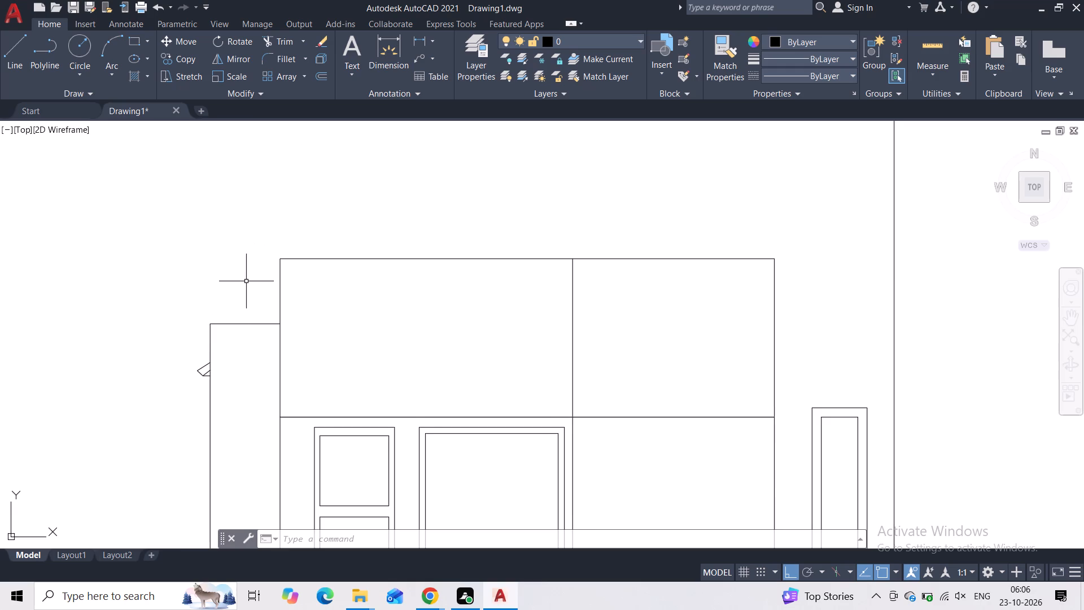
scroll(358, 315, "down", 1)
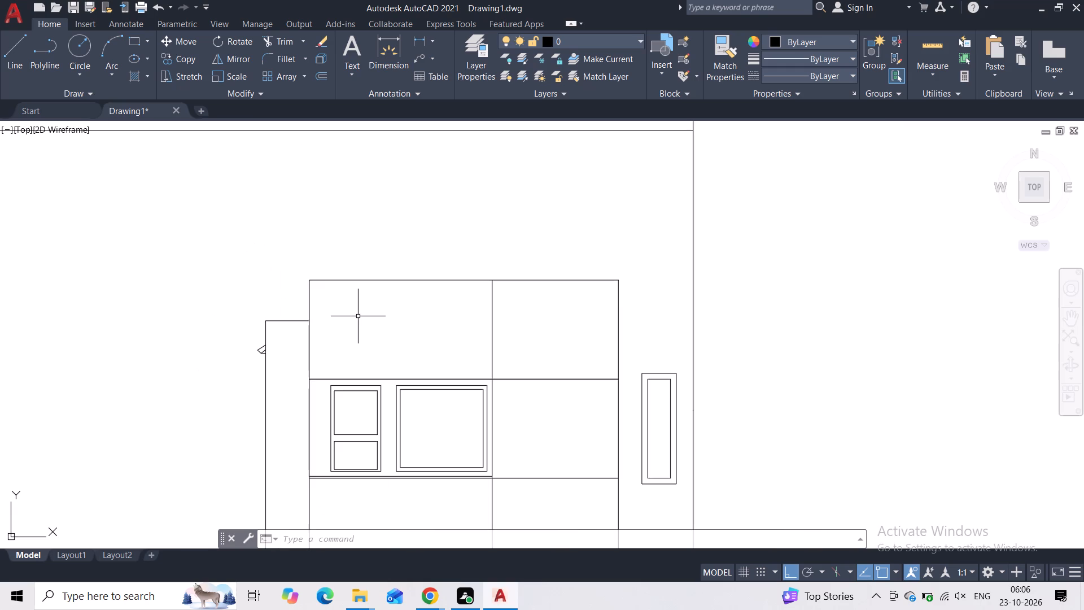
middle_click_drag(424, 305, 339, 307)
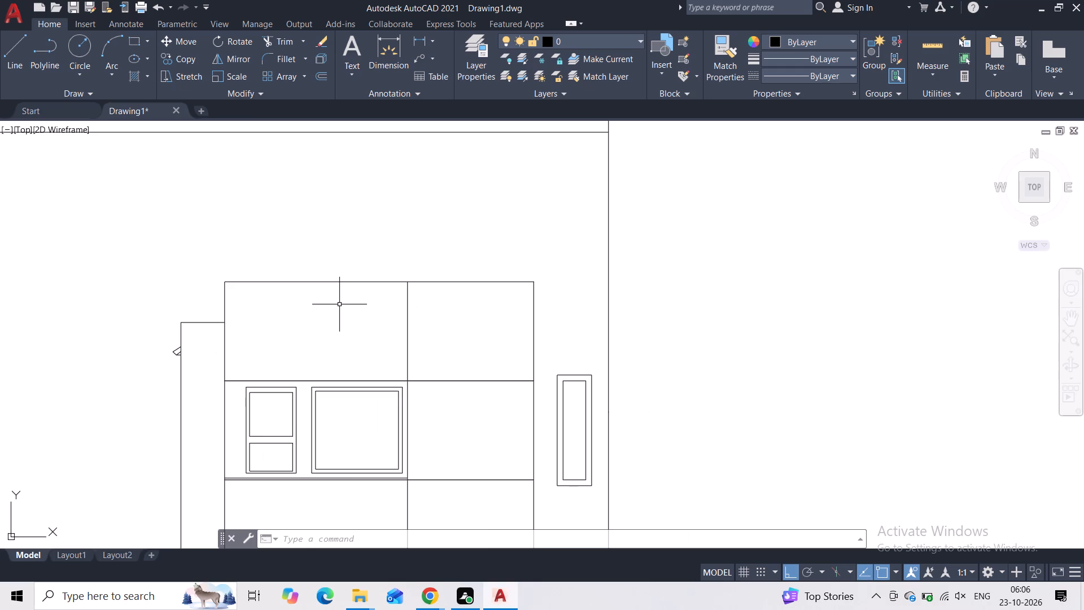
left_click(15, 73)
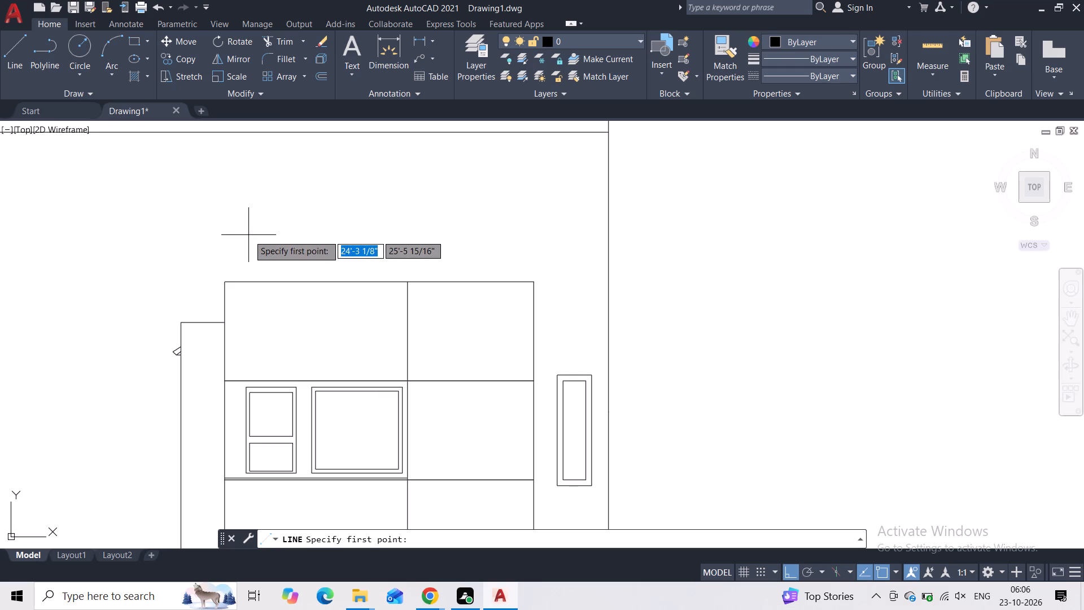
left_click(237, 280)
scroll(225, 172, "down", 1)
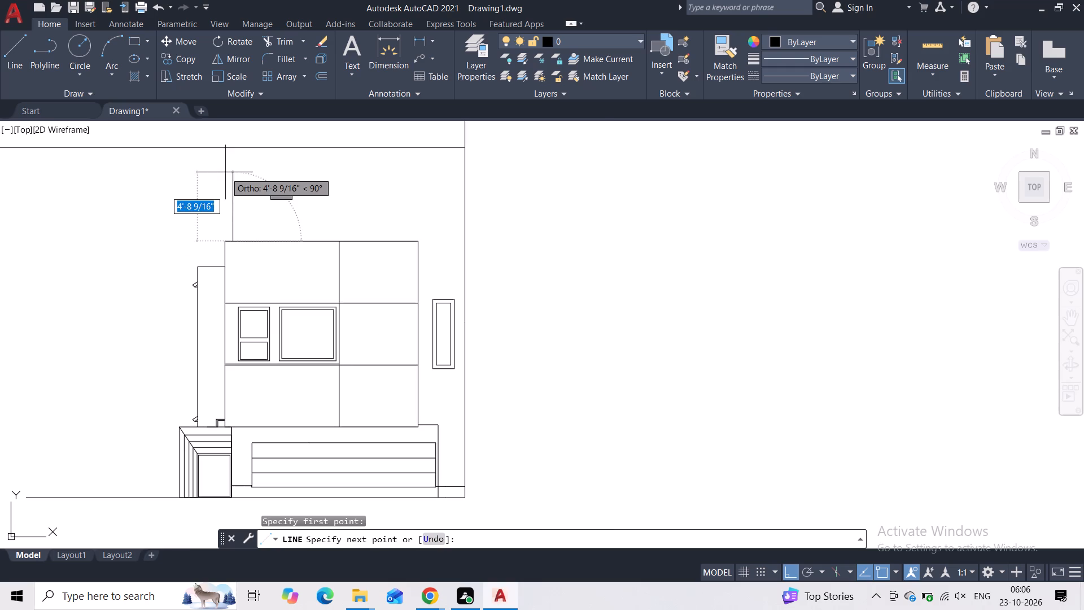
middle_click_drag(225, 172, 283, 246)
scroll(285, 246, "down", 1)
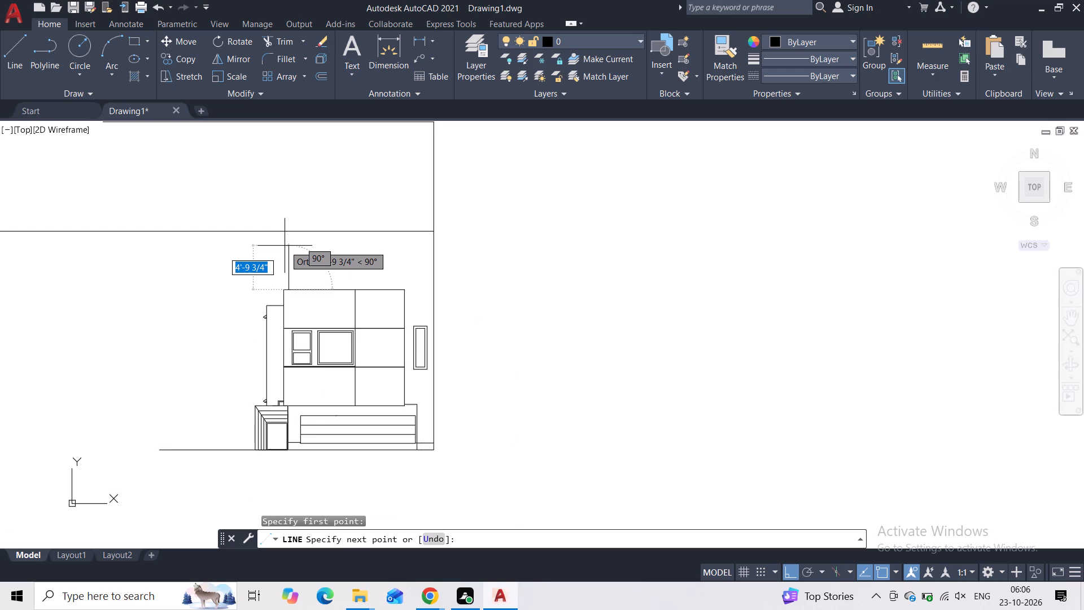
scroll(285, 246, "down", 1)
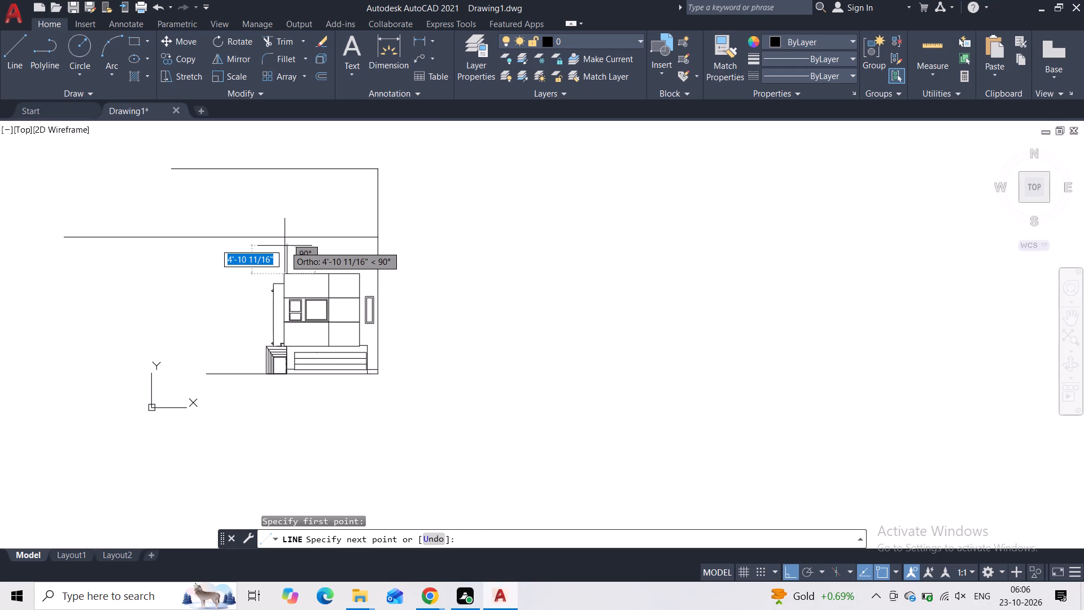
scroll(285, 246, "up", 2)
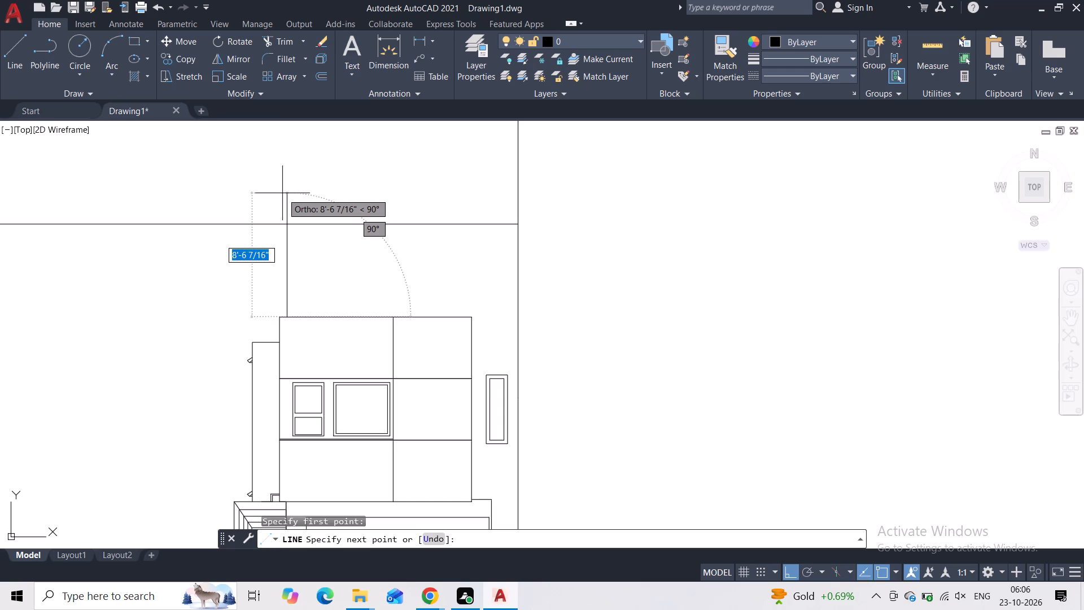
left_click(282, 193)
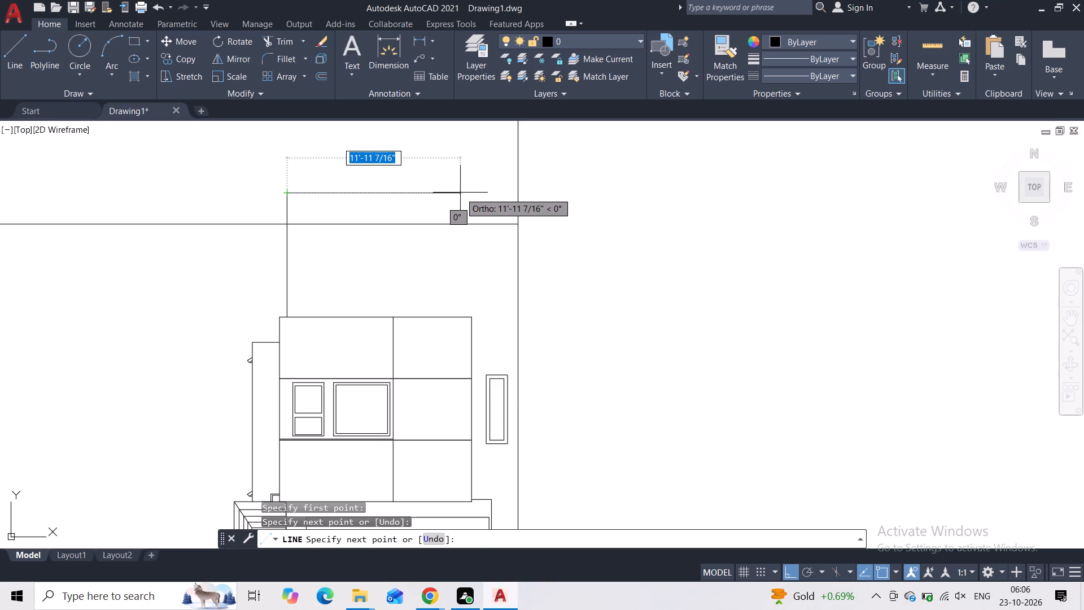
left_click(460, 194)
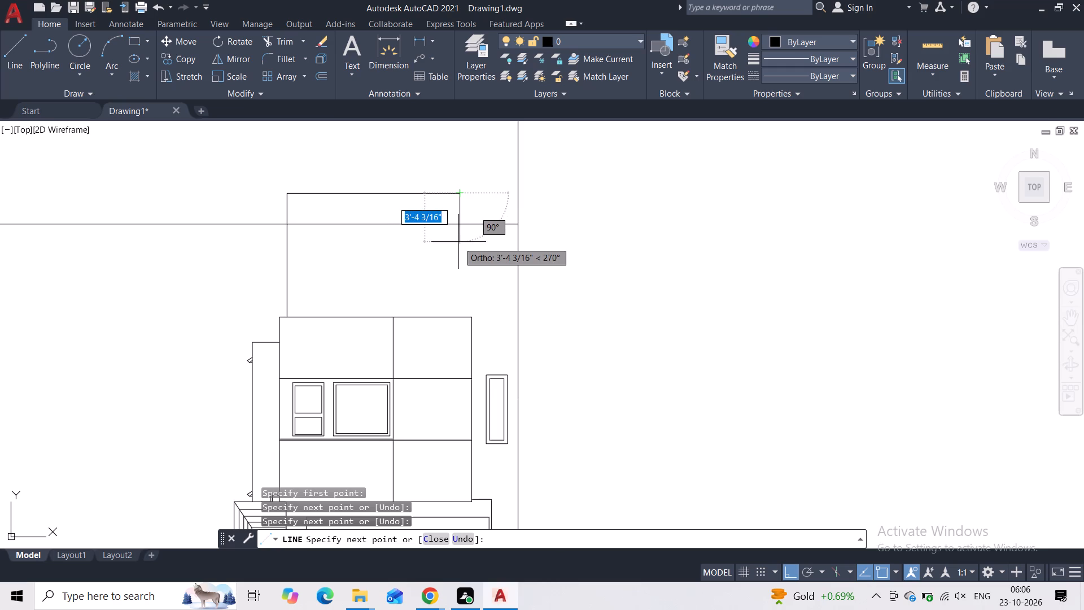
key("Escape")
key("Escape")
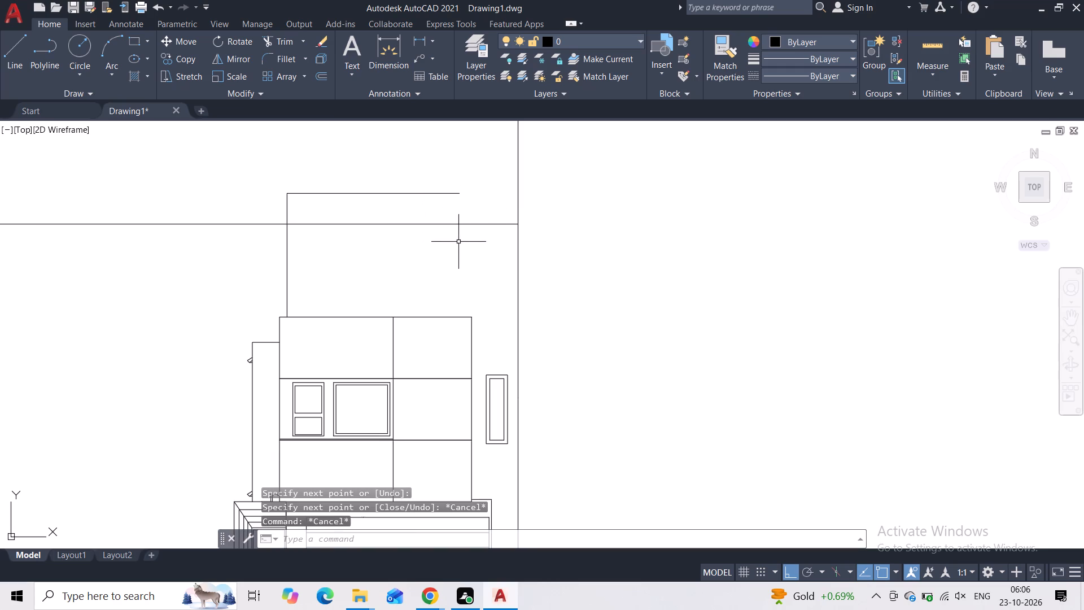
With Ortho off, draw a diagonal about 3'-4" down and inward from the roof line's free end, and a horizontal to the tall boundary line.
left_click(21, 56)
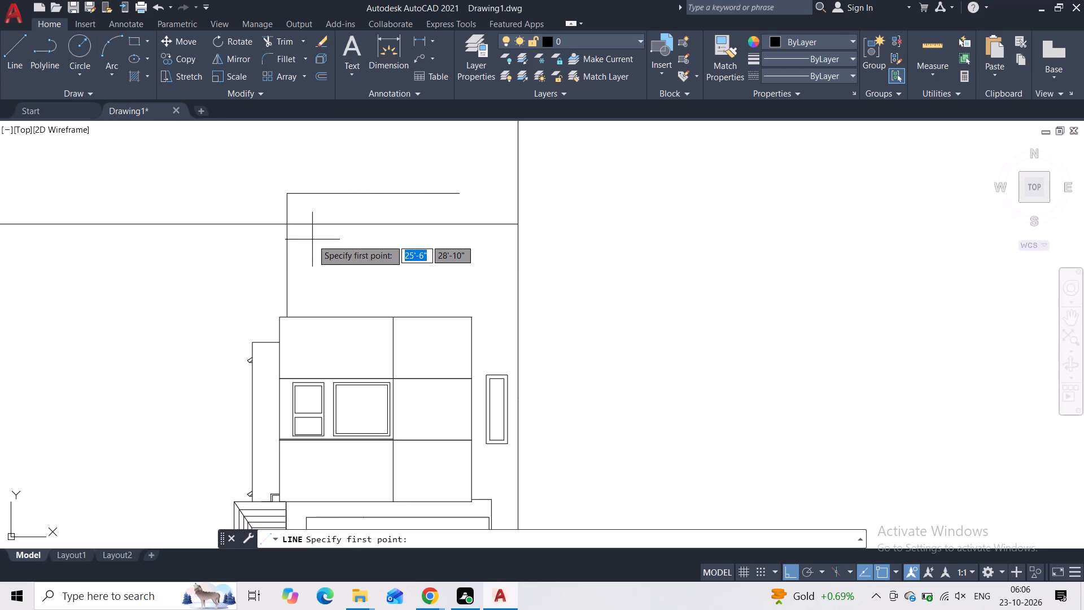
key("F8")
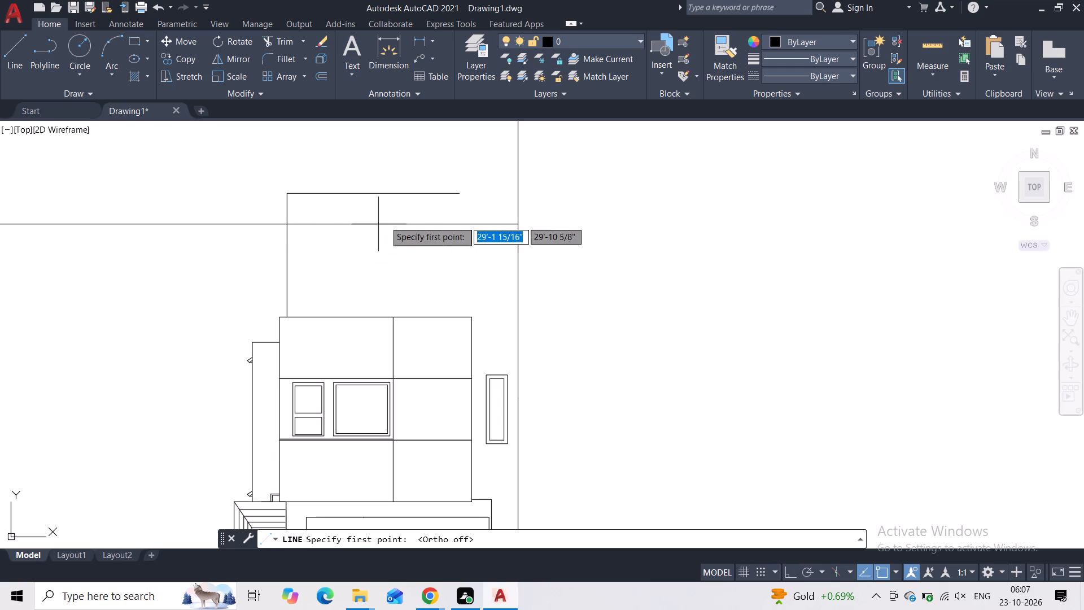
left_click(456, 195)
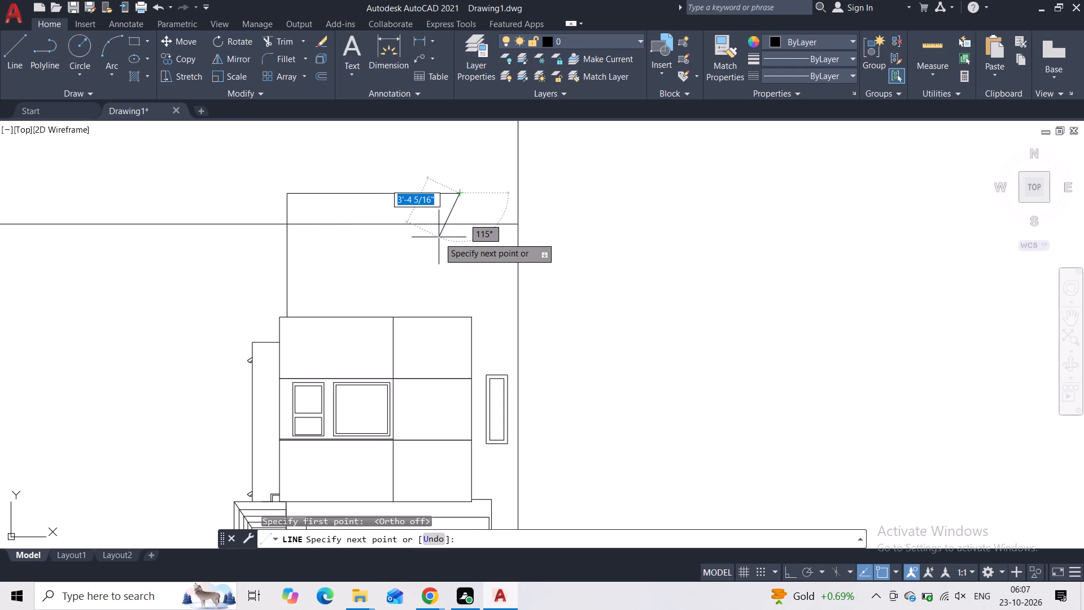
left_click(439, 237)
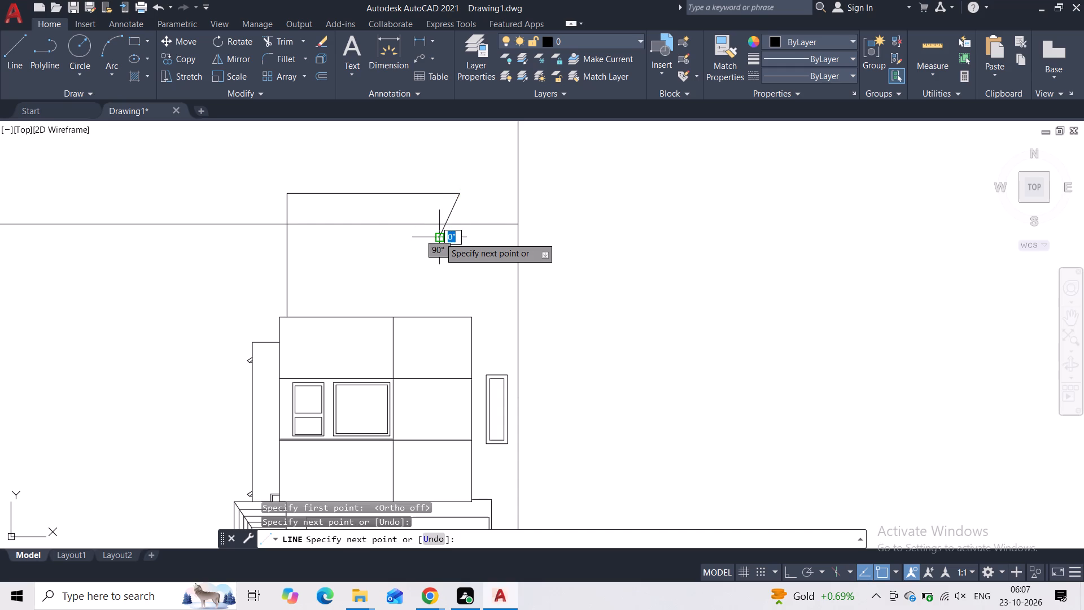
left_click(517, 235)
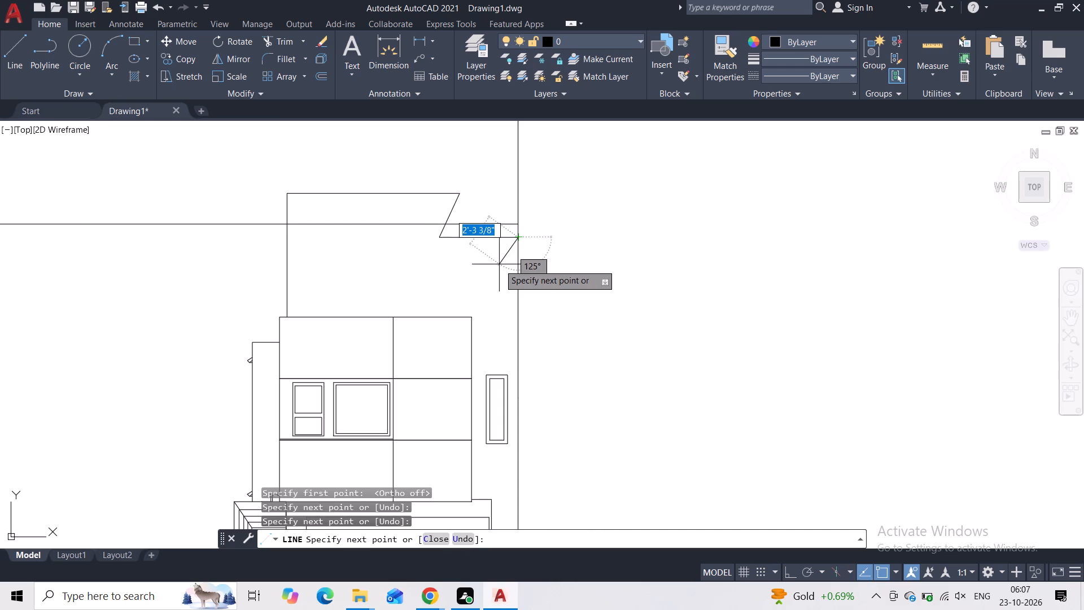
key("Escape")
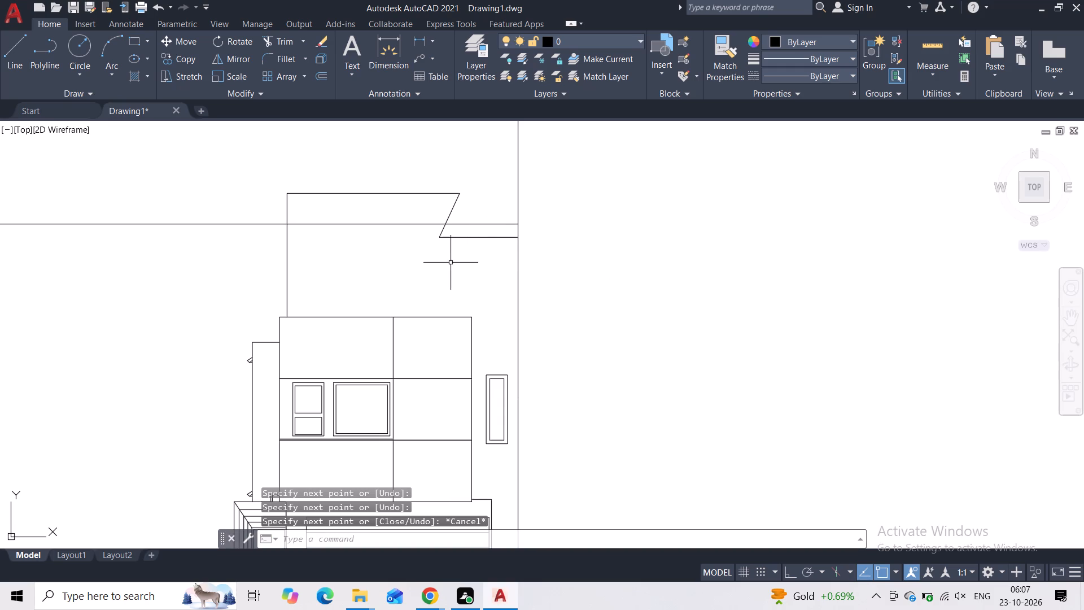
Draw a 5'-6" vertical line from the diagonal's lower end down to the stack's top edge.
key("space")
left_click(440, 241)
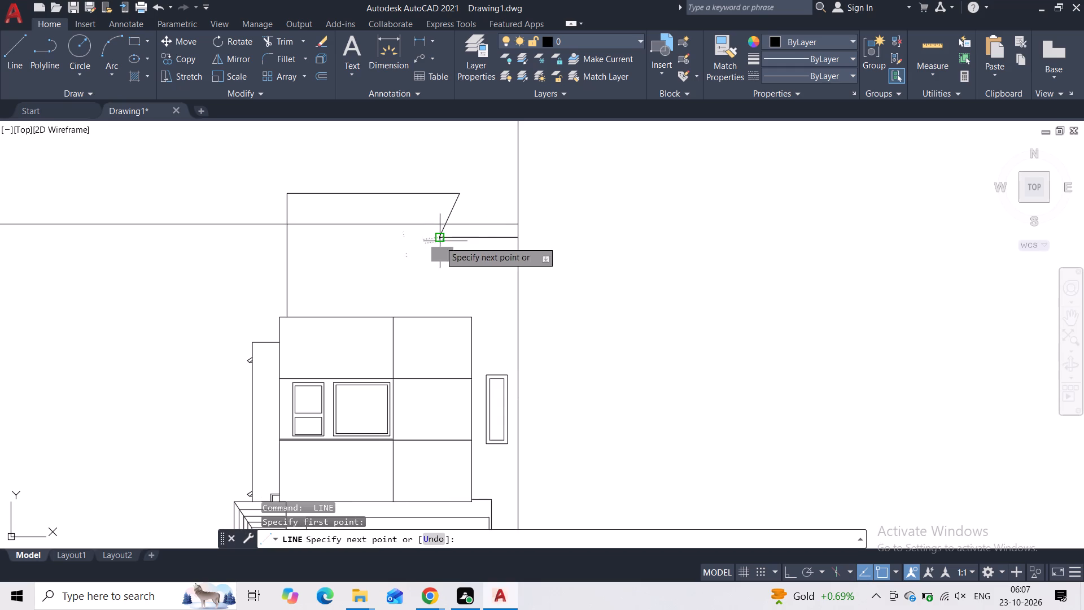
left_click(435, 314)
key("space")
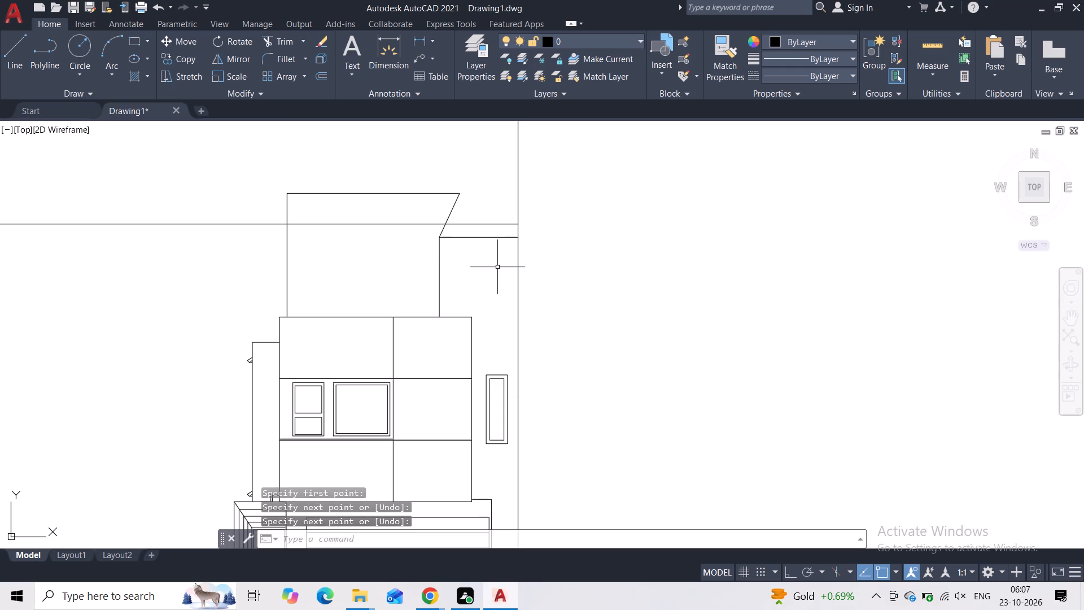
Delete the long horizontal line crossing the upper-storey outline below its roof line.
left_click(489, 224)
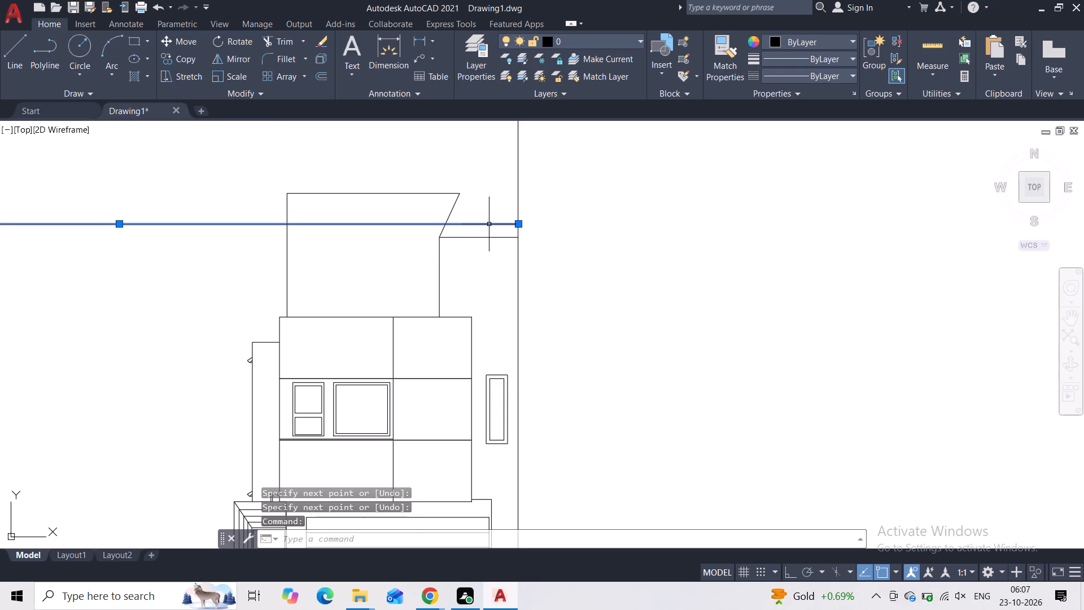
key("Delete")
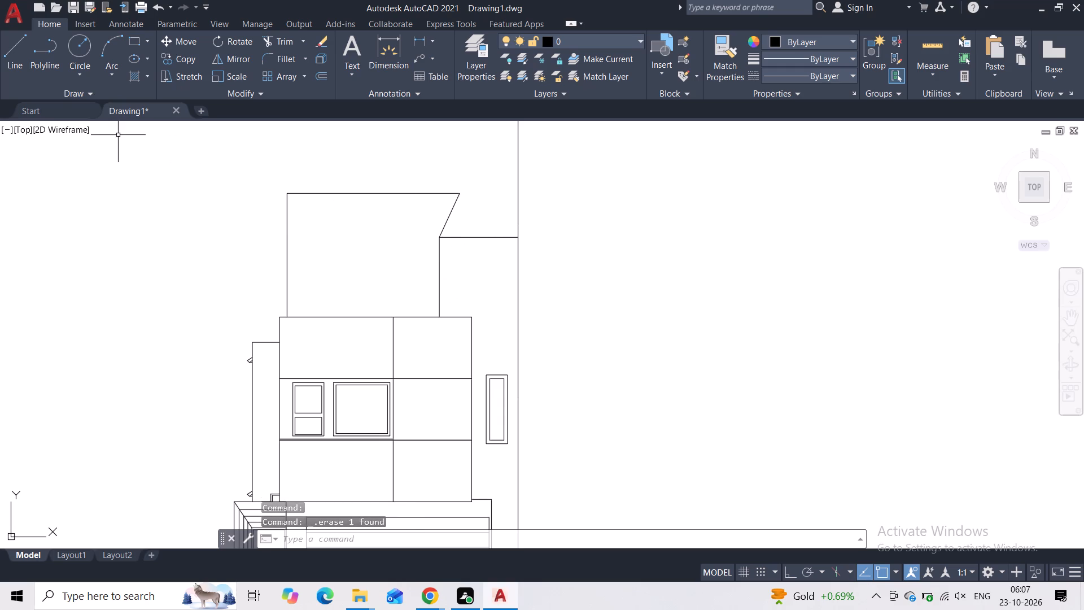
With Ortho on, draw a vertical about 2 1/2" up from the roof line's outer corner and a parallel horizontal about 11'-11" long.
key("F8")
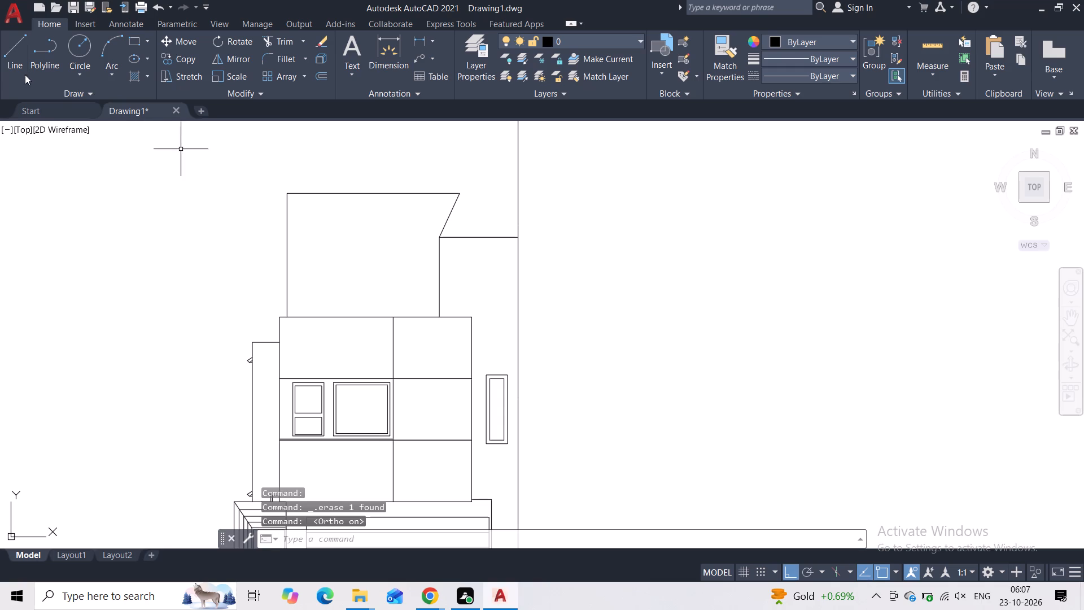
left_click(23, 72)
scroll(285, 183, "up", 2)
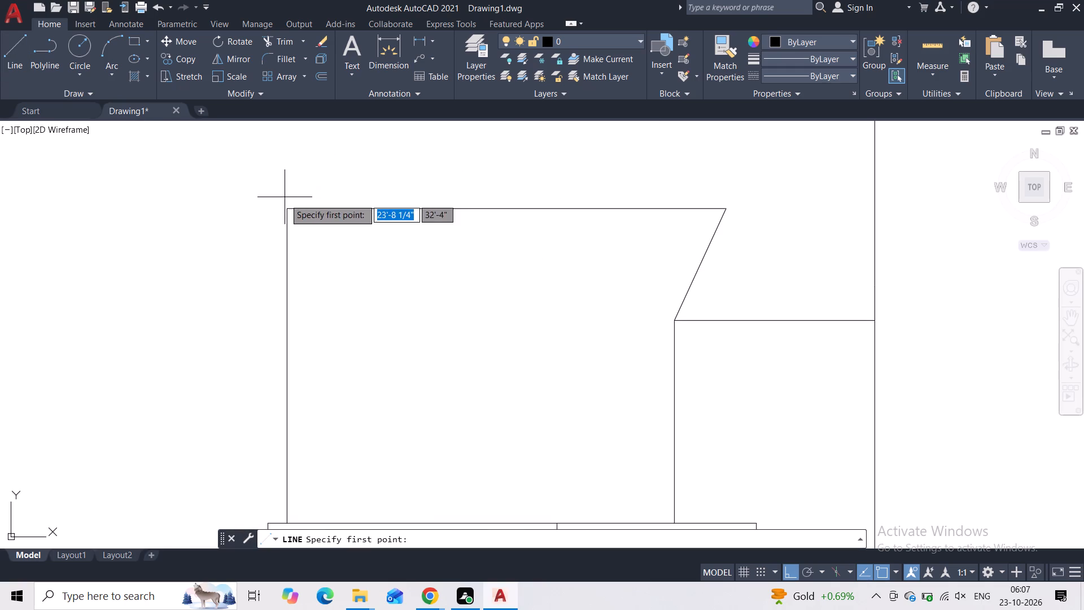
left_click(286, 208)
left_click(286, 201)
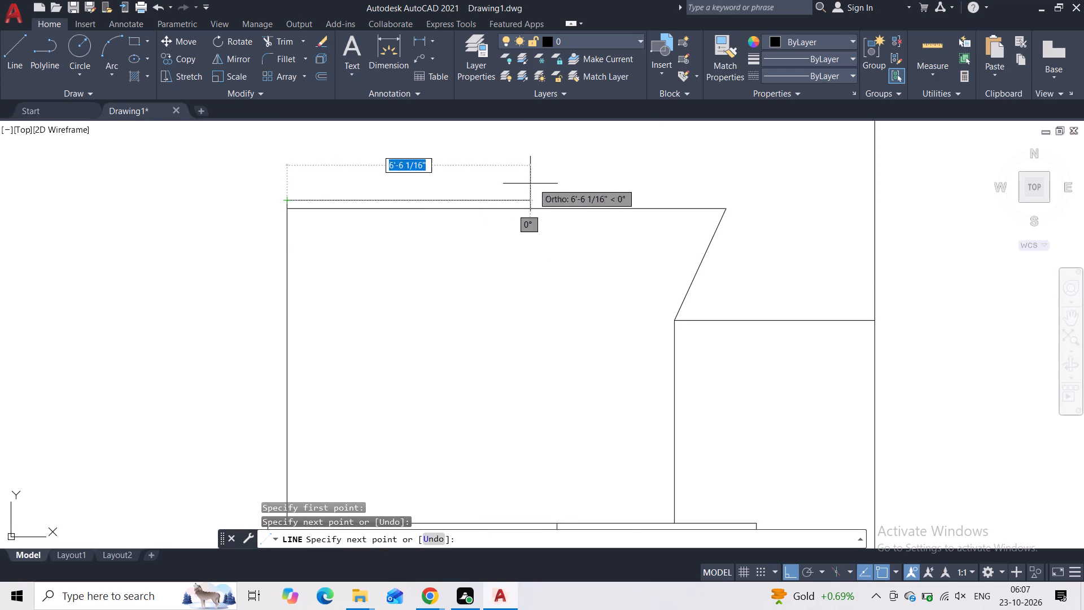
left_click(727, 201)
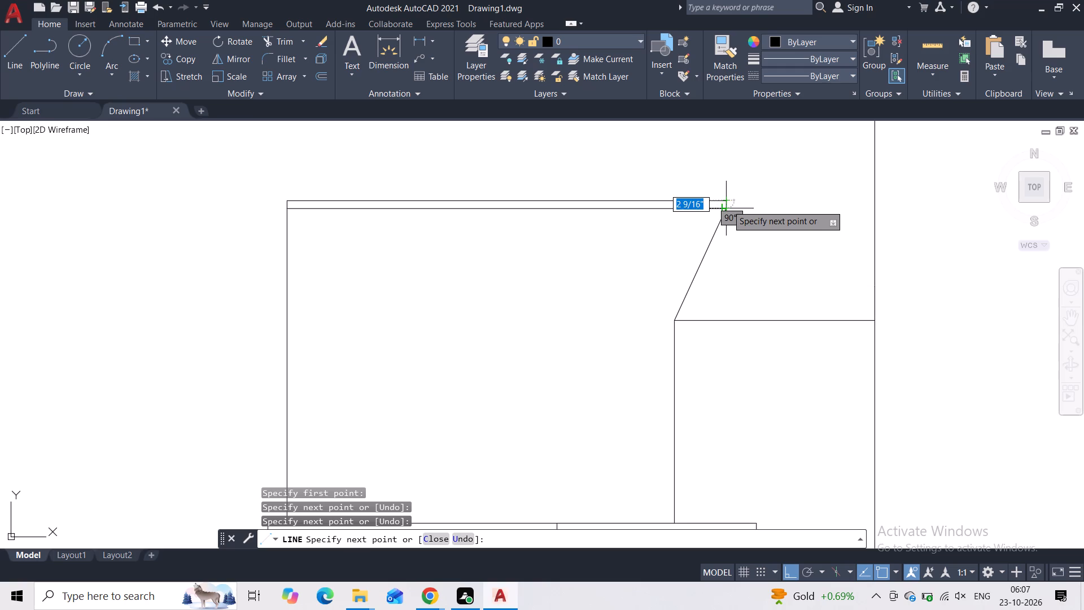
key("Escape")
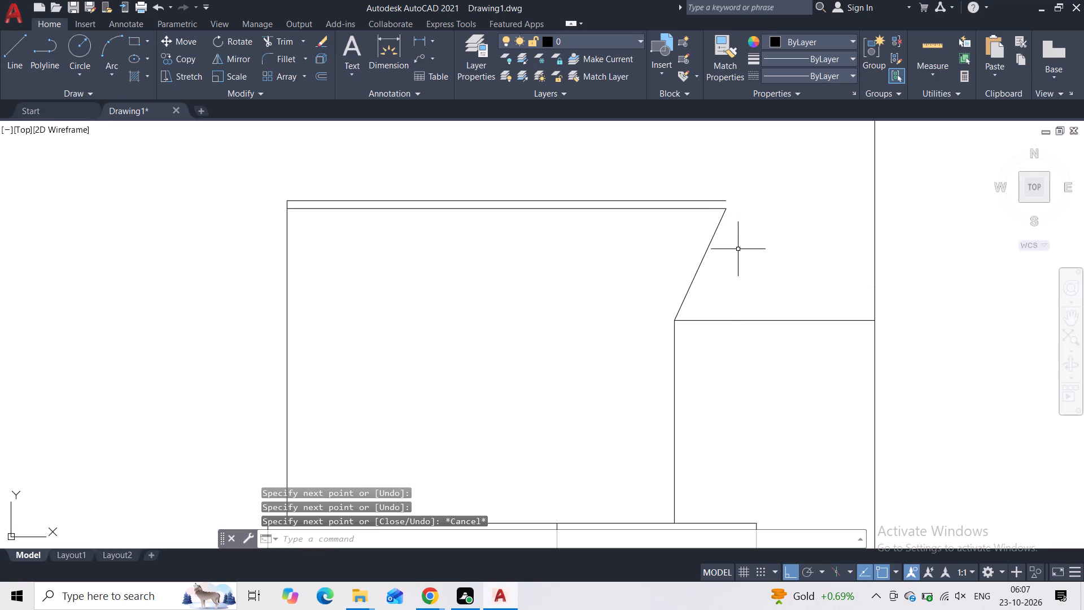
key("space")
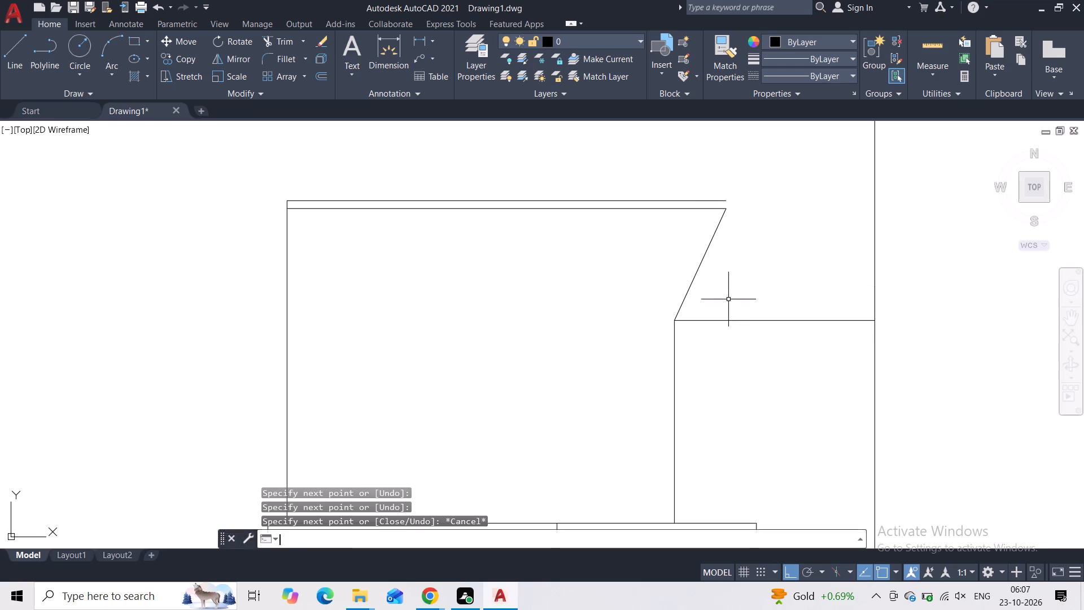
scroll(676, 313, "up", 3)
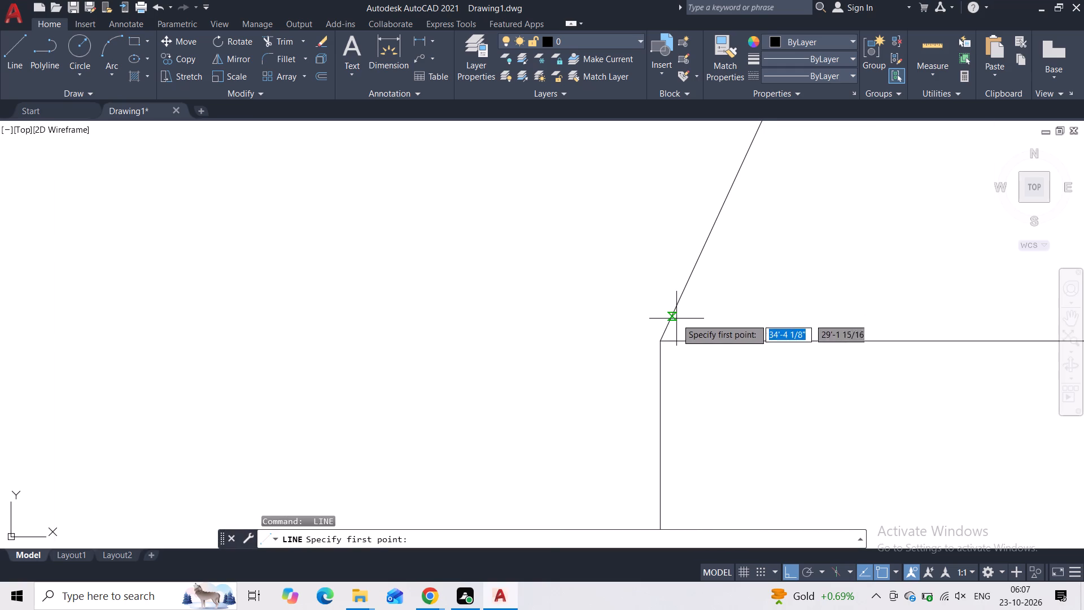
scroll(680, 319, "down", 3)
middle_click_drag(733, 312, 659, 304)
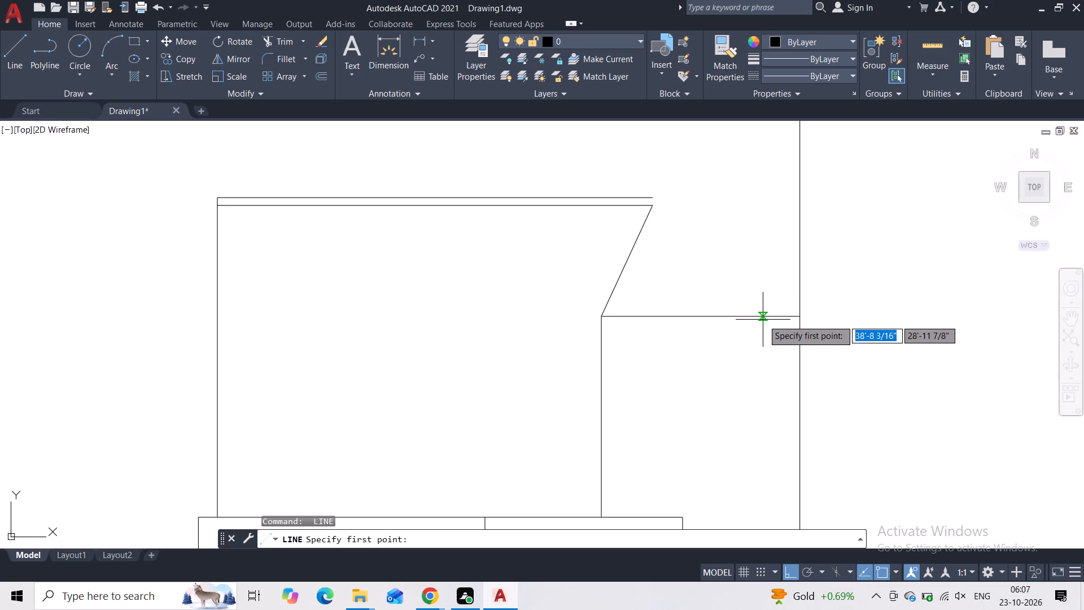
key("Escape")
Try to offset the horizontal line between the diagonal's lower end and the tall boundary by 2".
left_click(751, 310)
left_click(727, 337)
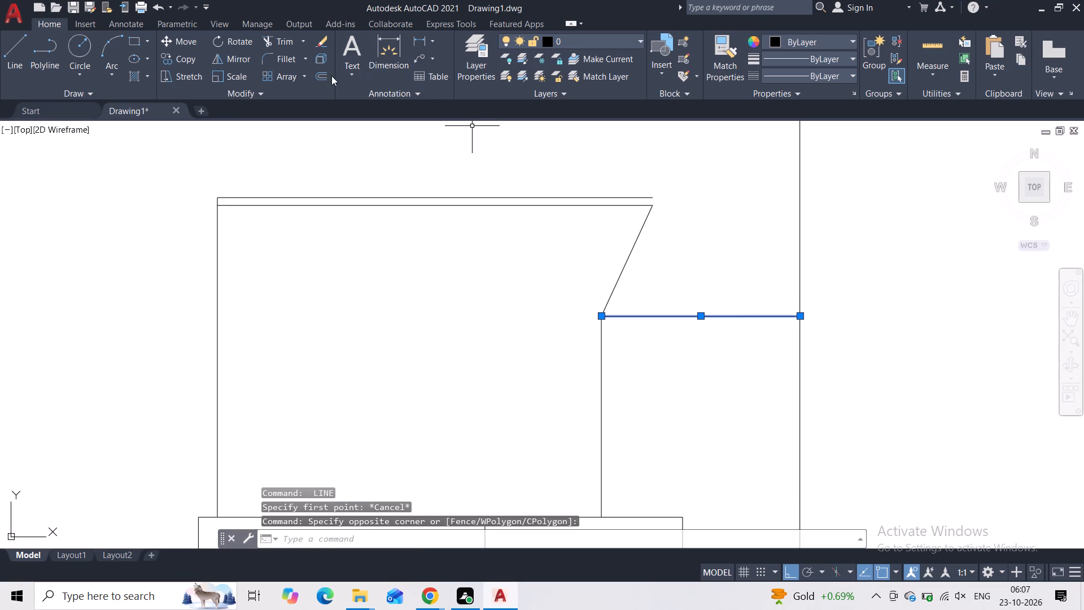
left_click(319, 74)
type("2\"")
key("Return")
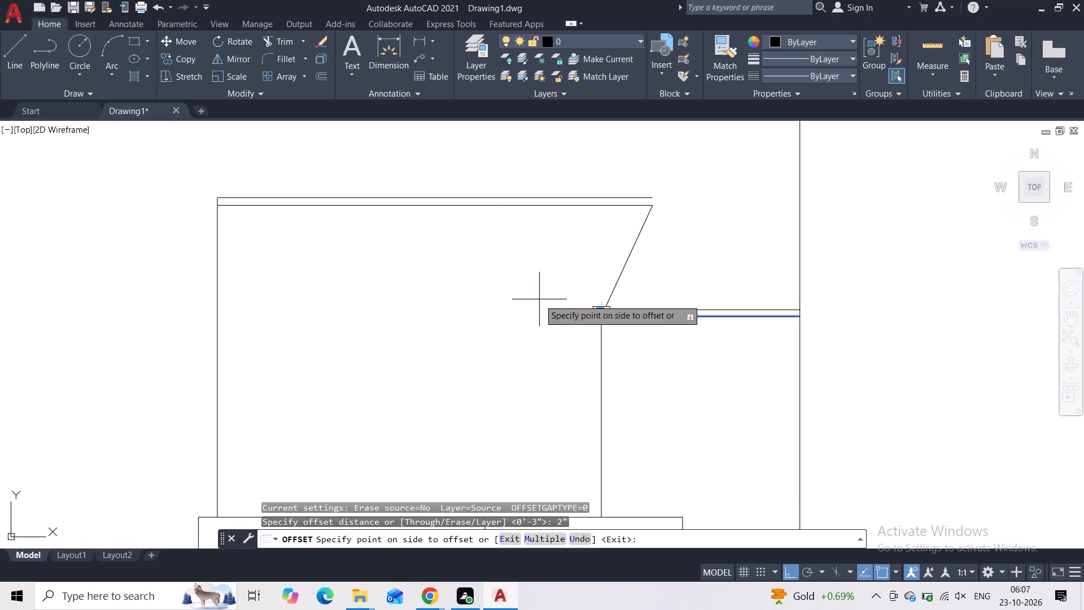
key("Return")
Offset the horizontal line between the diagonal's lower end and the tall boundary upward by 2".
left_click(692, 315)
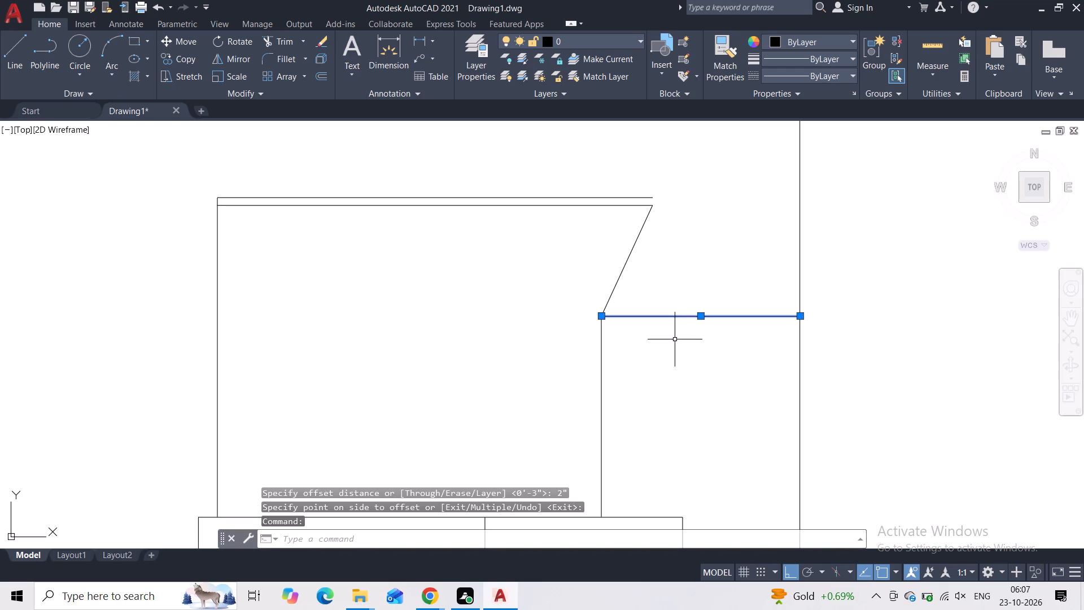
left_click(326, 80)
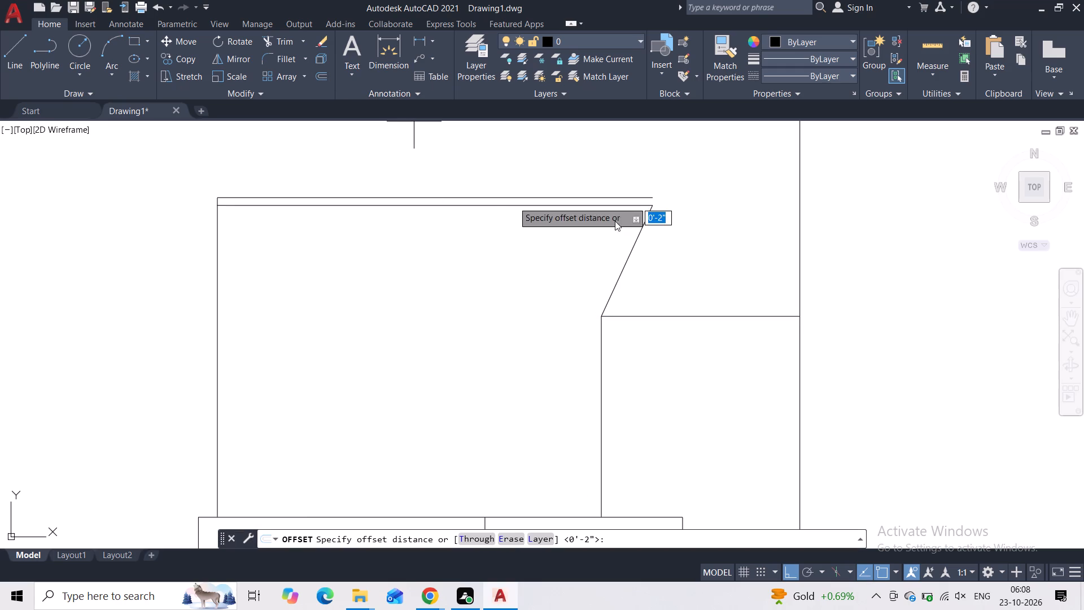
key("2")
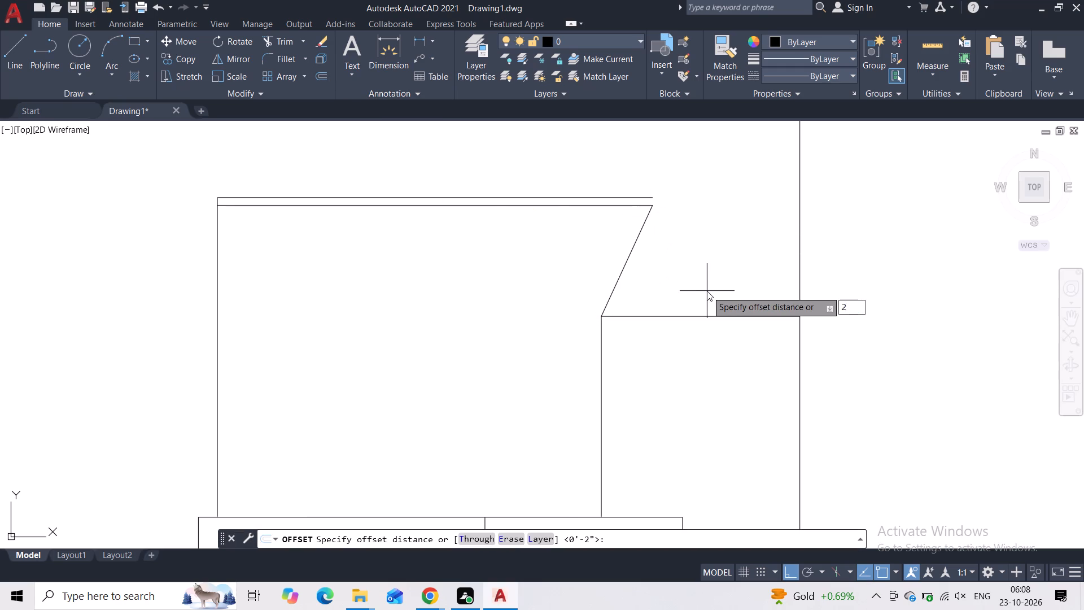
key("shift+quotedbl")
key("Return")
left_click(707, 291)
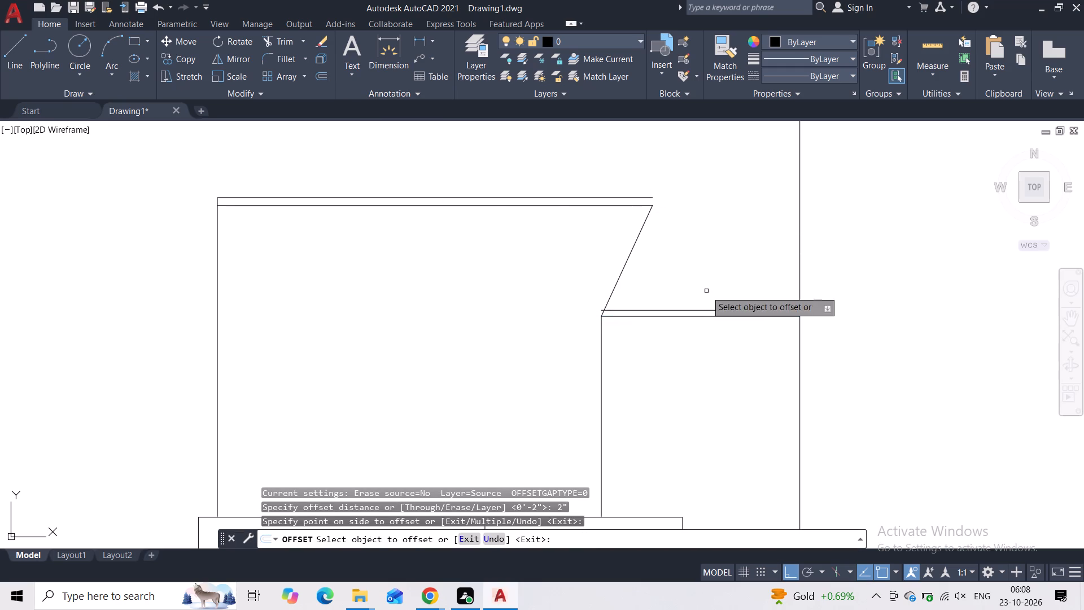
key("Escape")
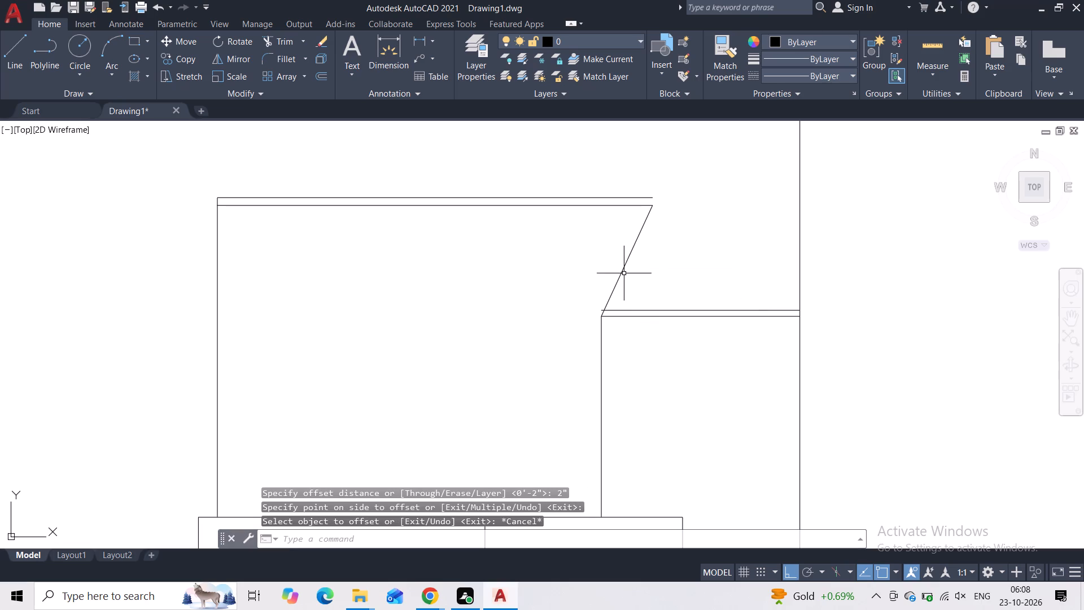
Trim the short overhang of the 2" offset line that extends past the diagonal.
scroll(604, 311, "up", 1)
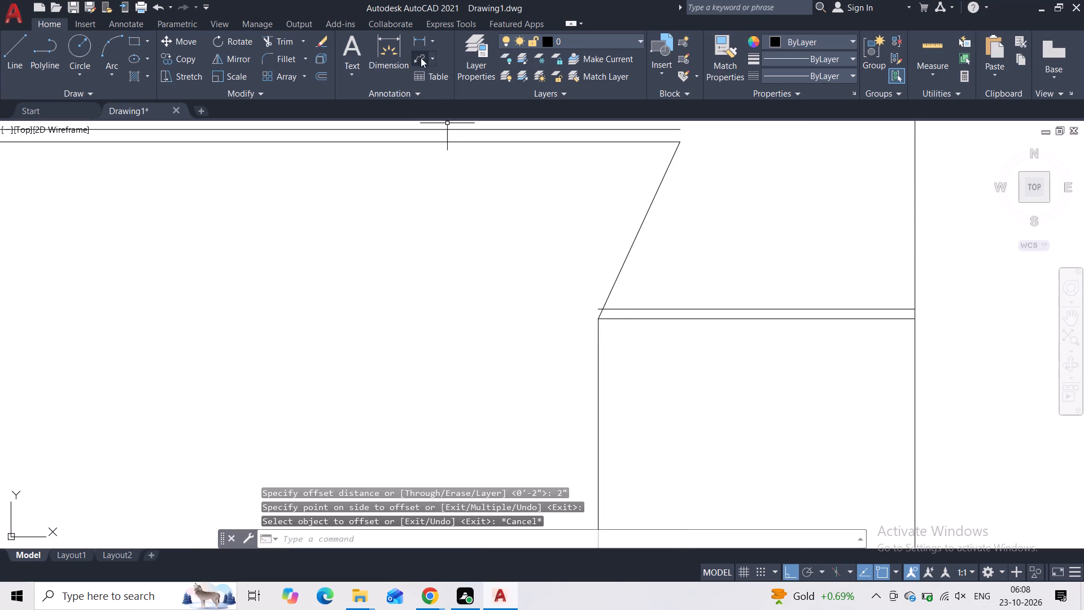
left_click(273, 41)
scroll(593, 294, "up", 3)
scroll(611, 348, "up", 2)
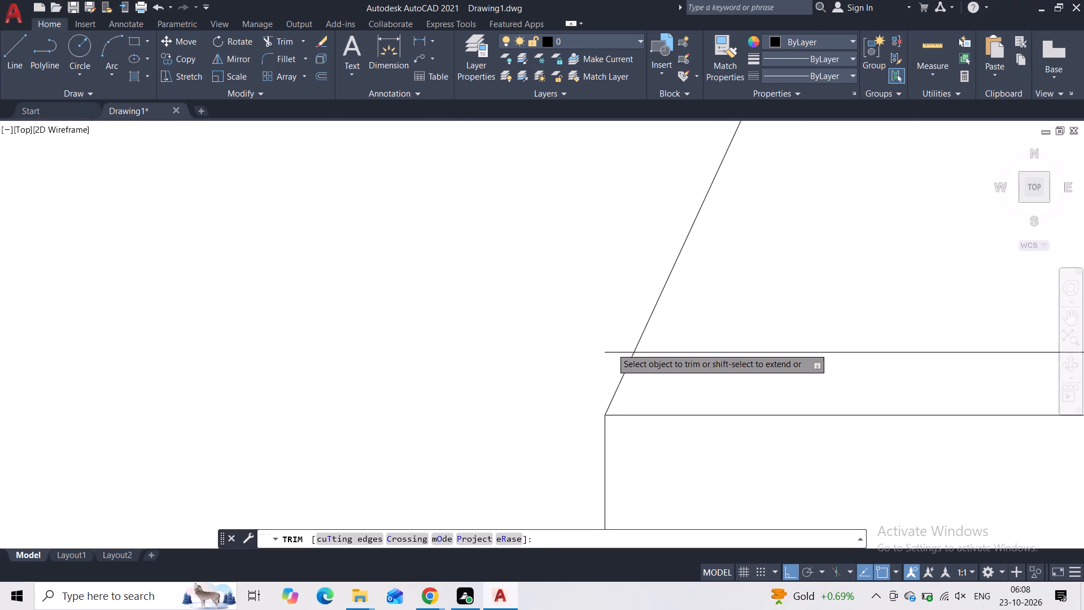
left_click_drag(618, 339, 598, 395)
key("Escape")
With Ortho off, draw a line from the upper roof line's free end down to the diagonal's top end.
scroll(650, 307, "down", 1)
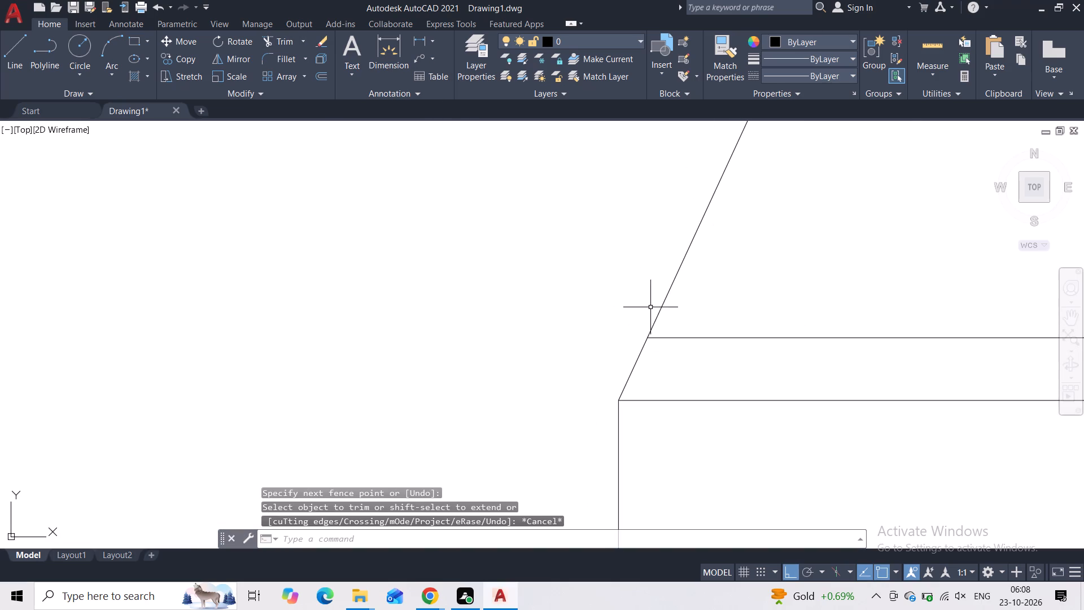
middle_click_drag(657, 277, 547, 447)
scroll(621, 247, "down", 2)
middle_click_drag(620, 245, 541, 410)
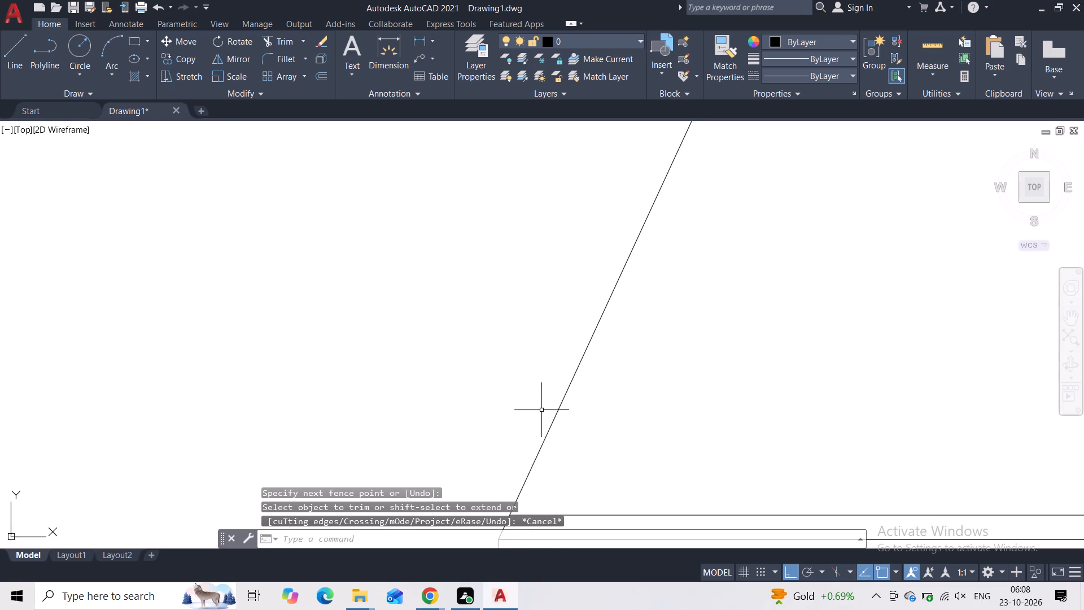
scroll(596, 295, "down", 3)
middle_click_drag(594, 269, 536, 325)
scroll(560, 308, "up", 4)
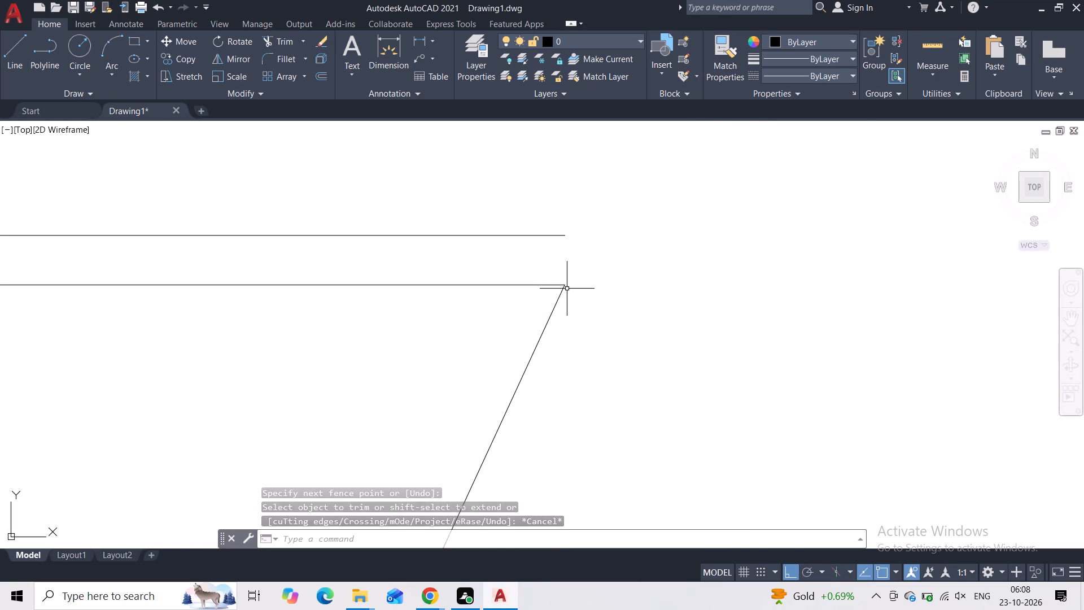
scroll(567, 289, "up", 1)
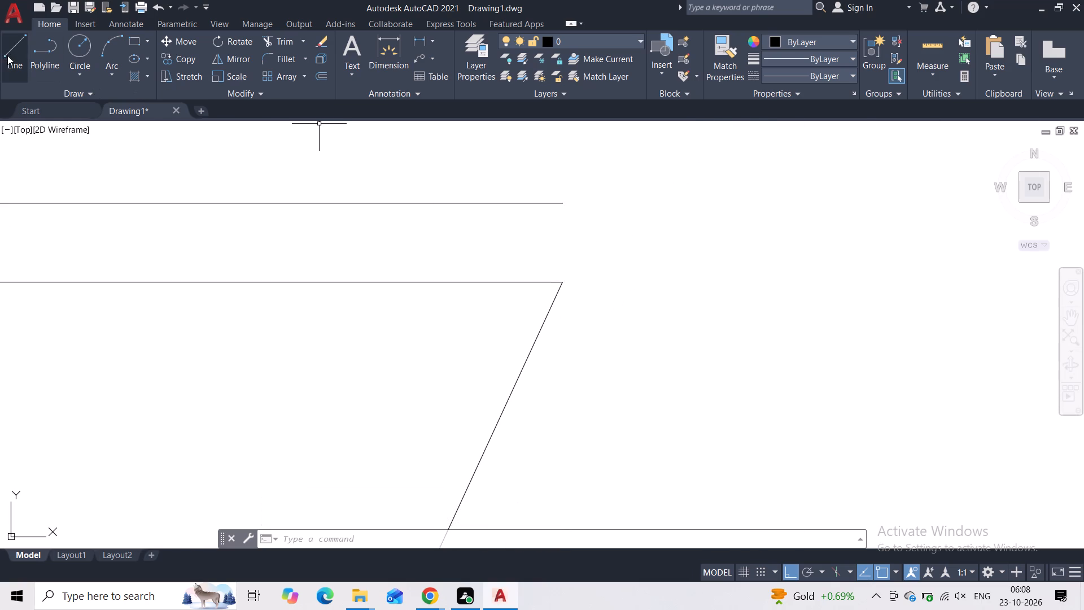
left_click(7, 56)
left_click(565, 207)
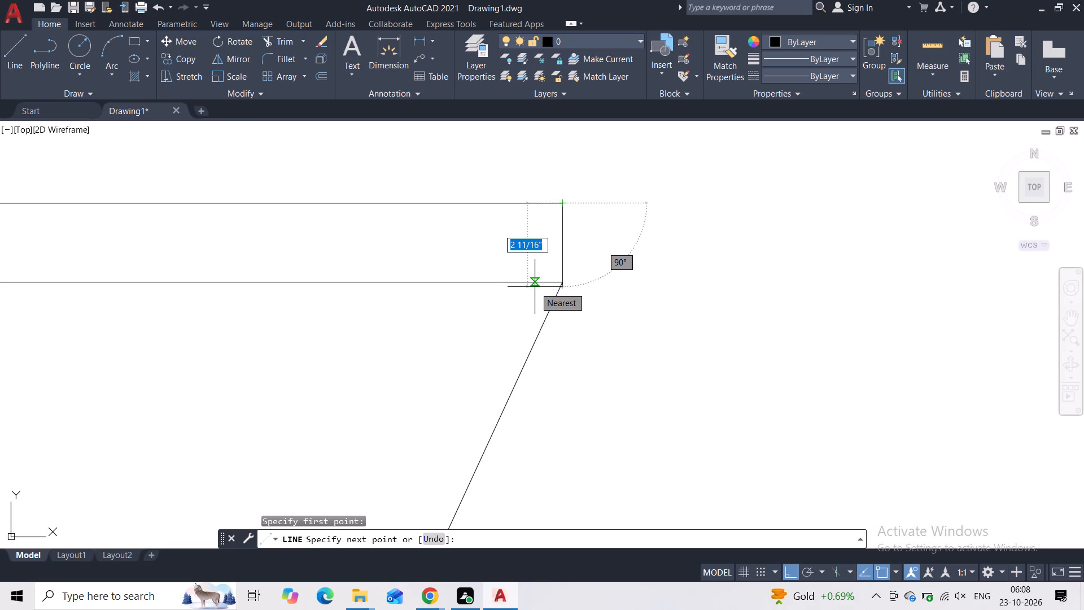
key("F8")
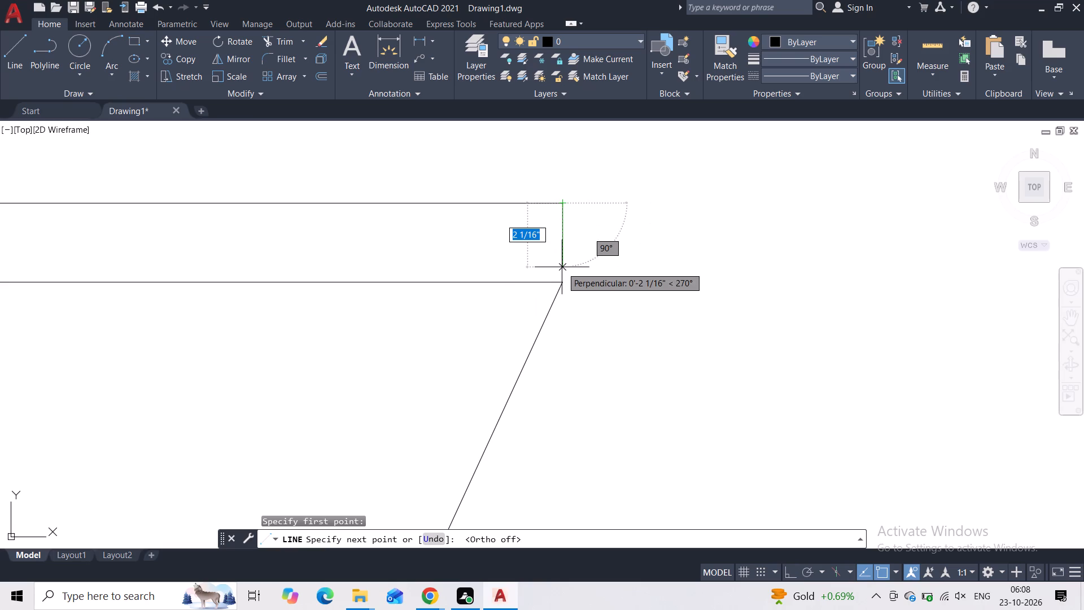
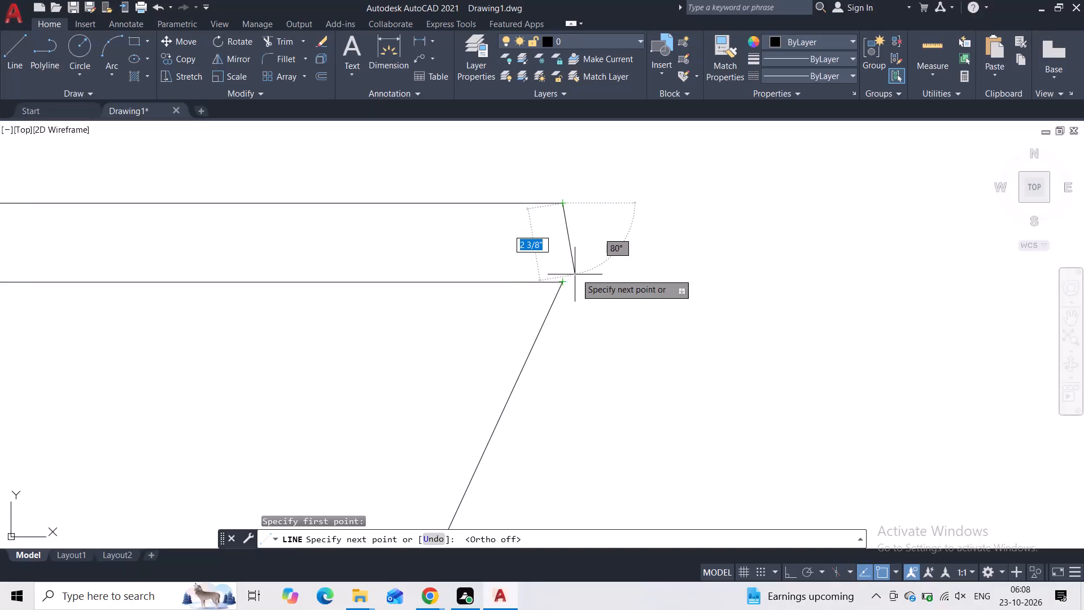
Finish the short line from the upper roof line's free end at the diagonal's top end.
left_click(563, 286)
key("Escape")
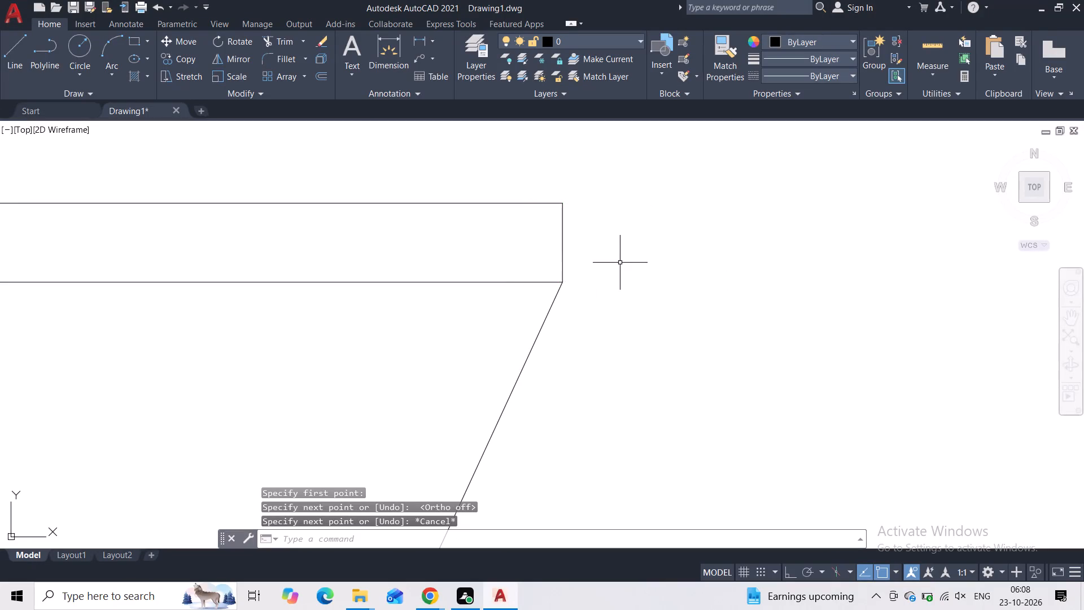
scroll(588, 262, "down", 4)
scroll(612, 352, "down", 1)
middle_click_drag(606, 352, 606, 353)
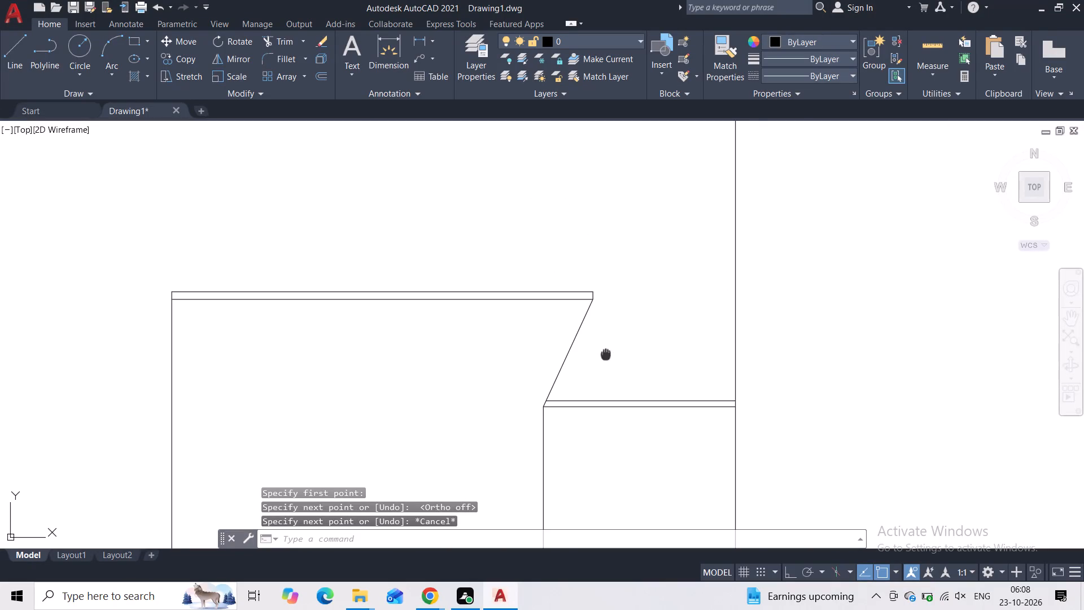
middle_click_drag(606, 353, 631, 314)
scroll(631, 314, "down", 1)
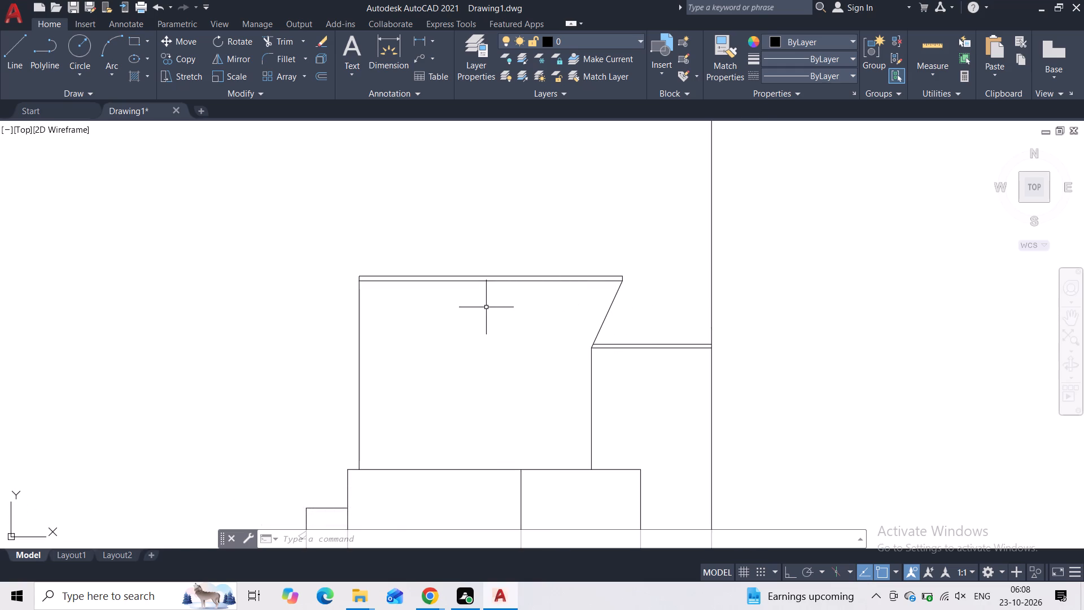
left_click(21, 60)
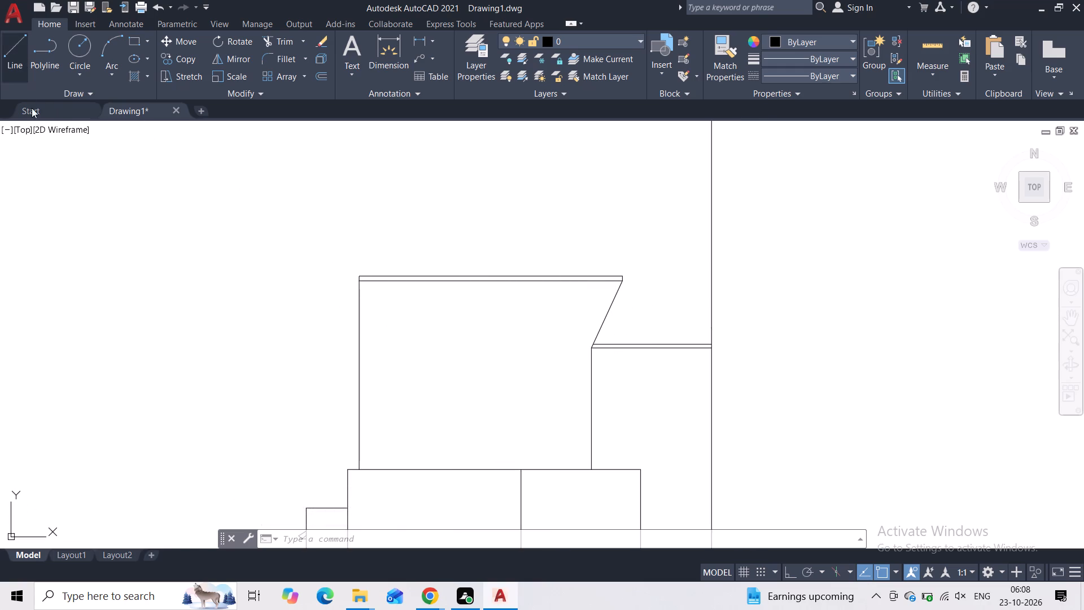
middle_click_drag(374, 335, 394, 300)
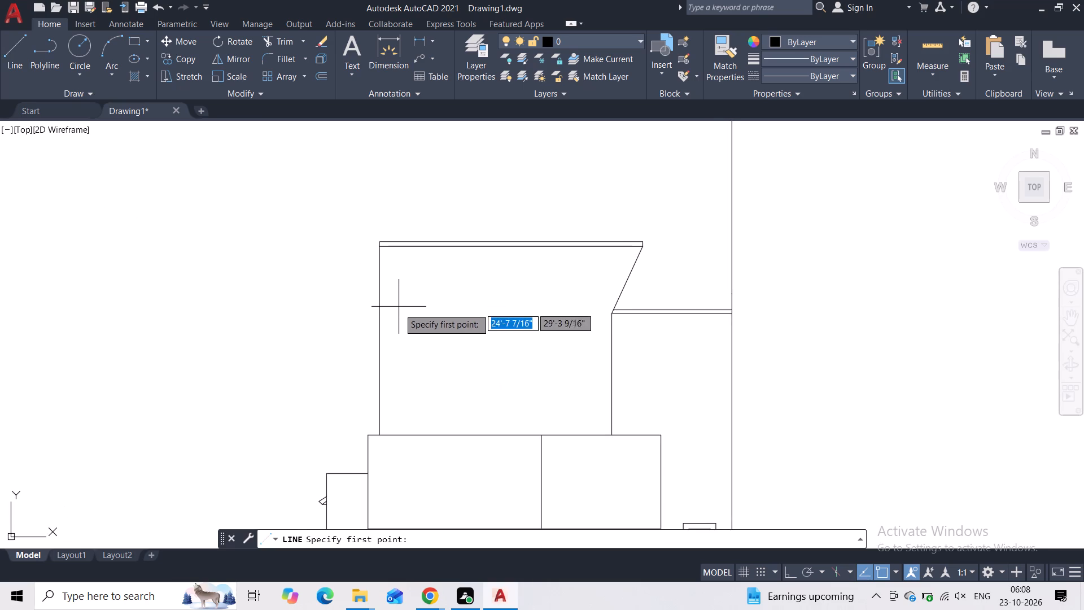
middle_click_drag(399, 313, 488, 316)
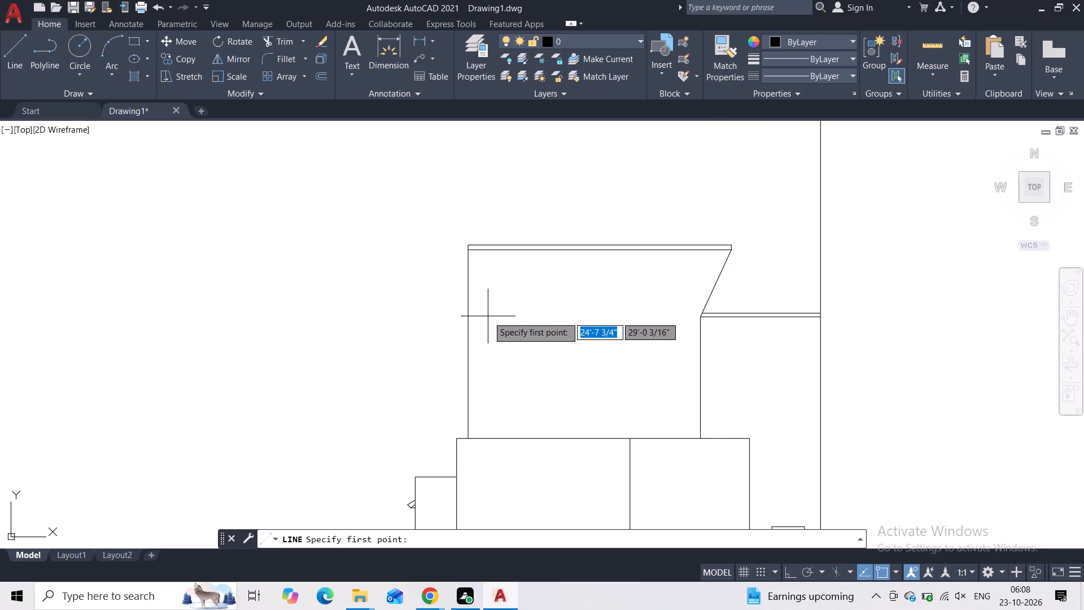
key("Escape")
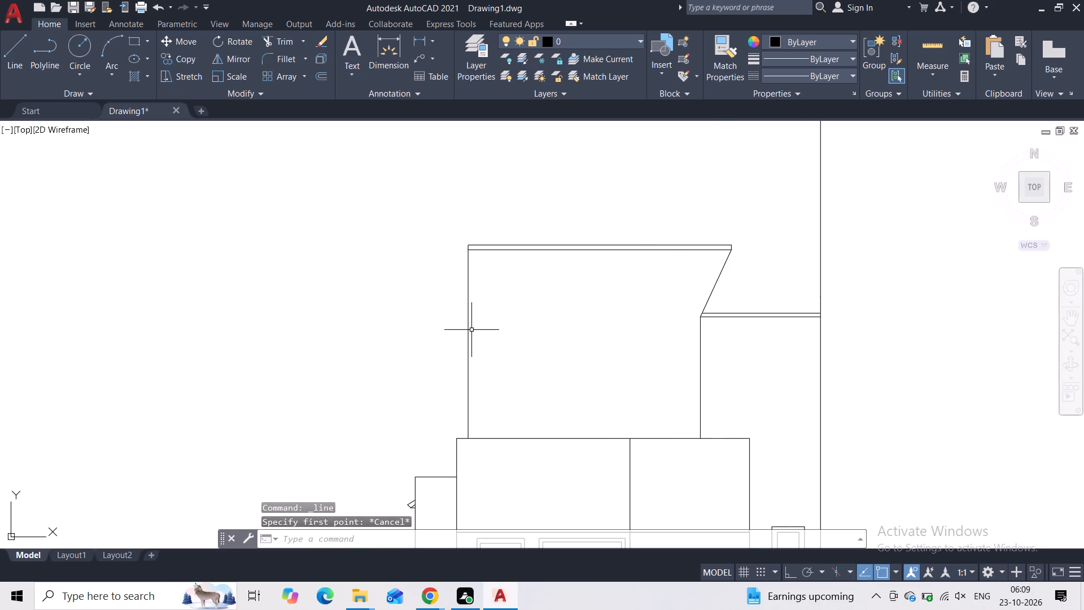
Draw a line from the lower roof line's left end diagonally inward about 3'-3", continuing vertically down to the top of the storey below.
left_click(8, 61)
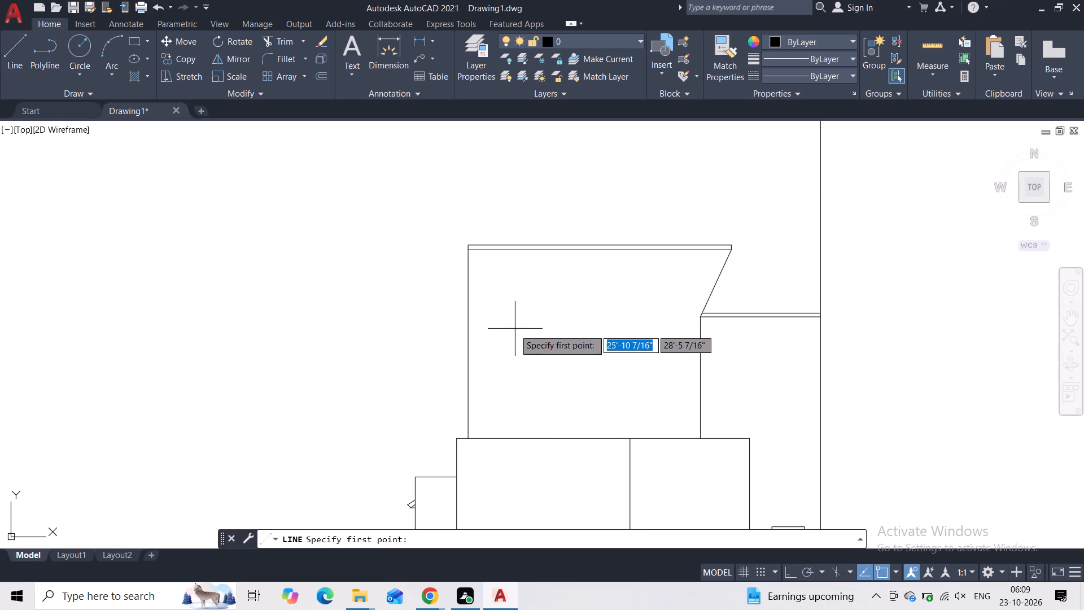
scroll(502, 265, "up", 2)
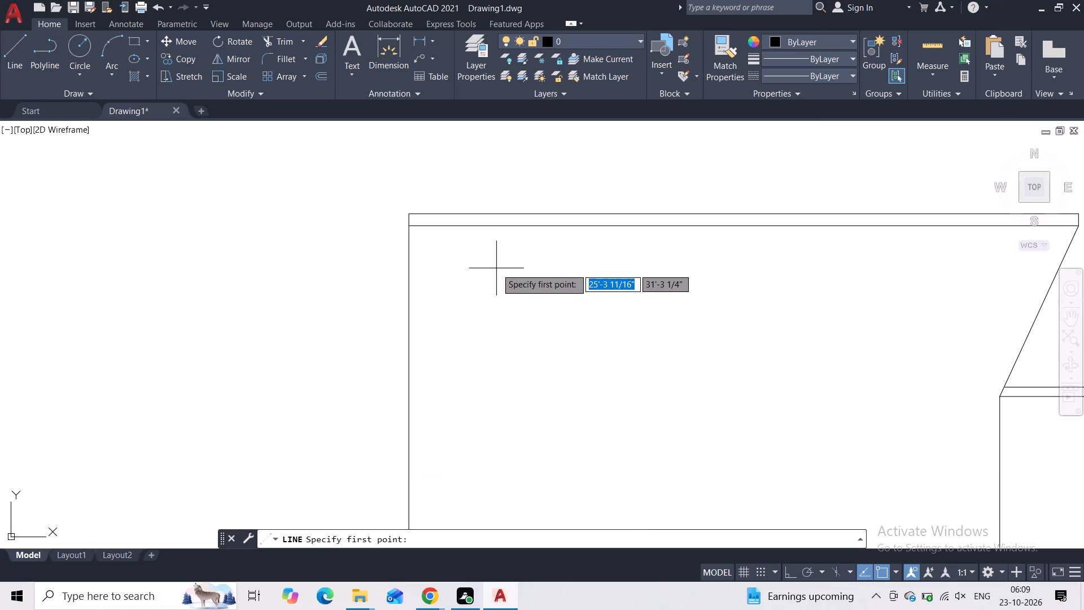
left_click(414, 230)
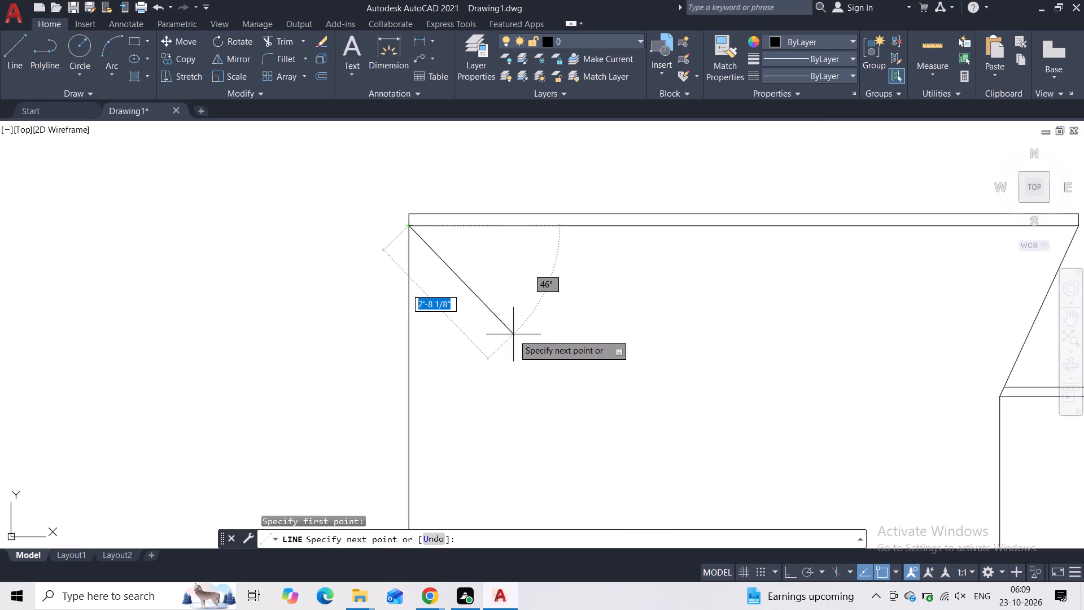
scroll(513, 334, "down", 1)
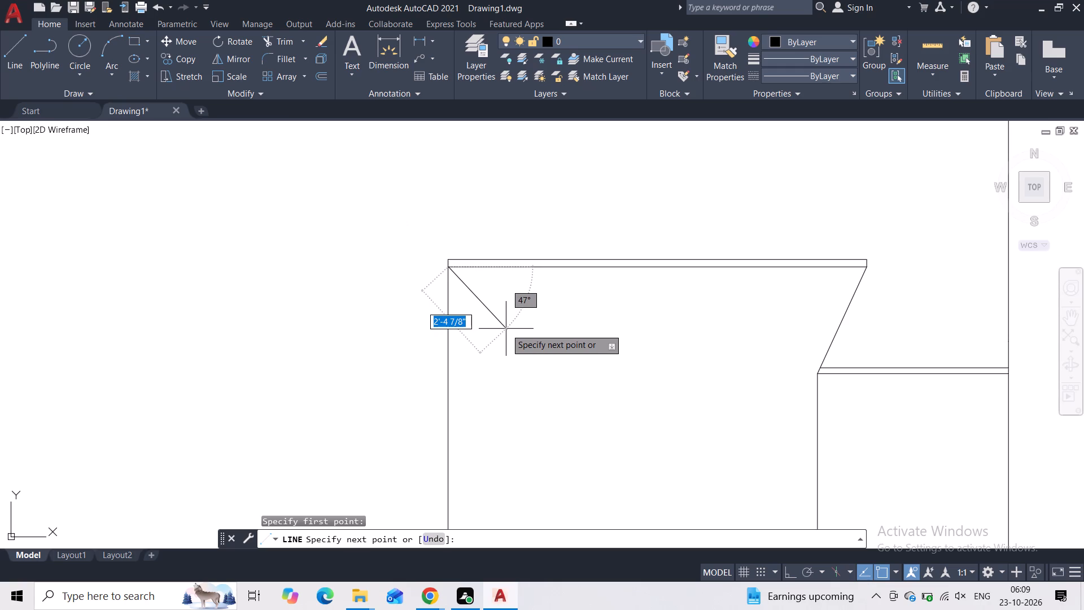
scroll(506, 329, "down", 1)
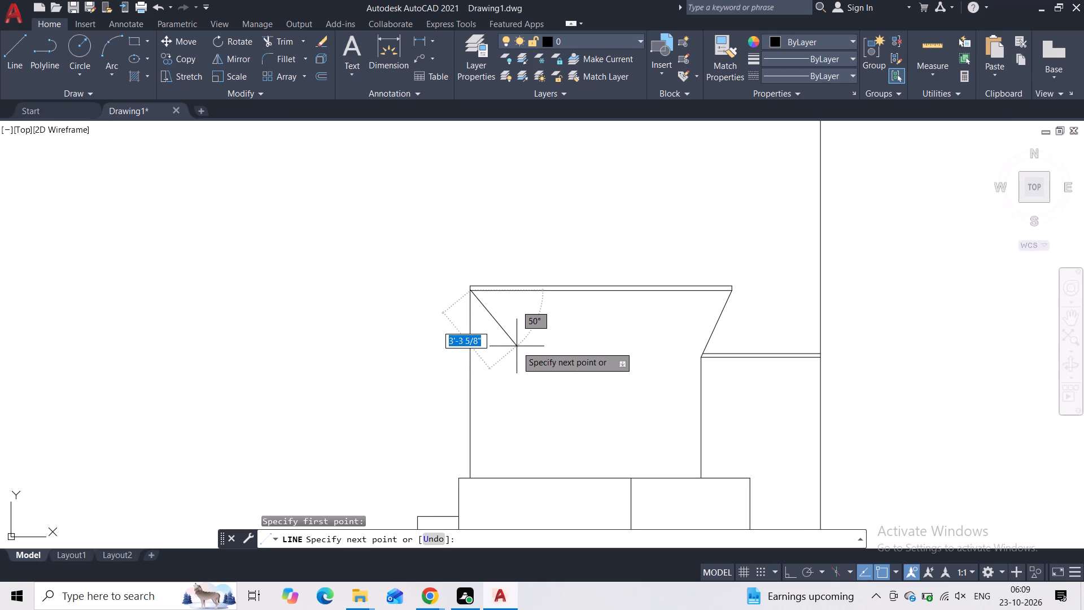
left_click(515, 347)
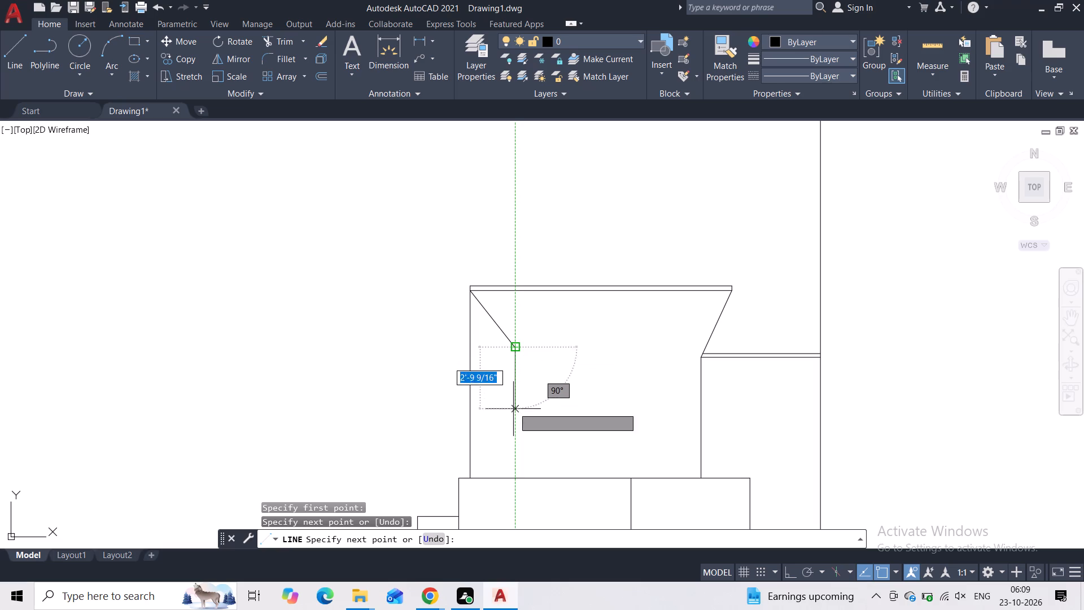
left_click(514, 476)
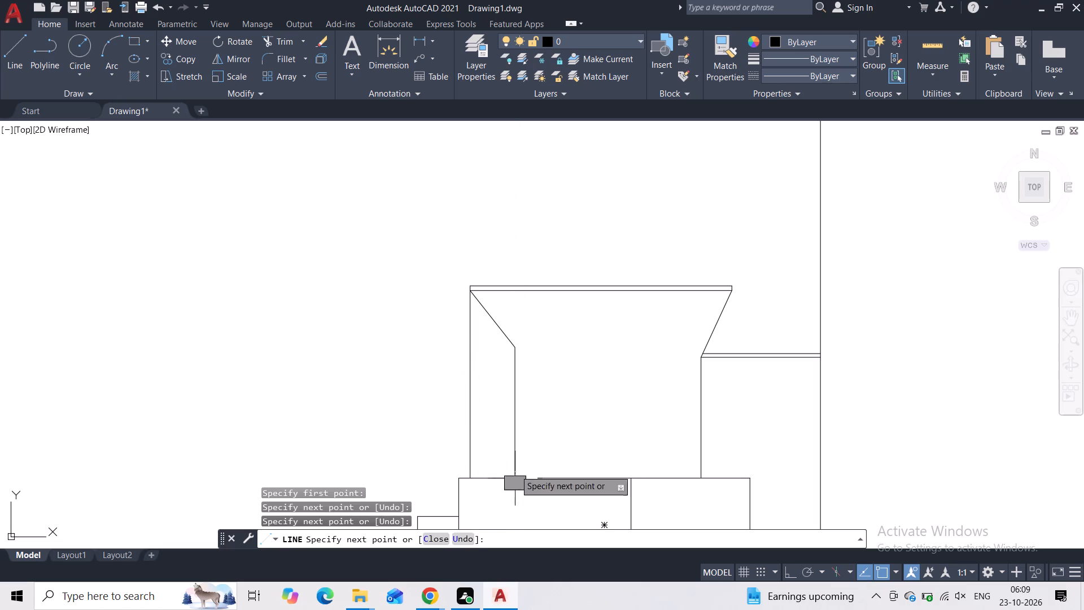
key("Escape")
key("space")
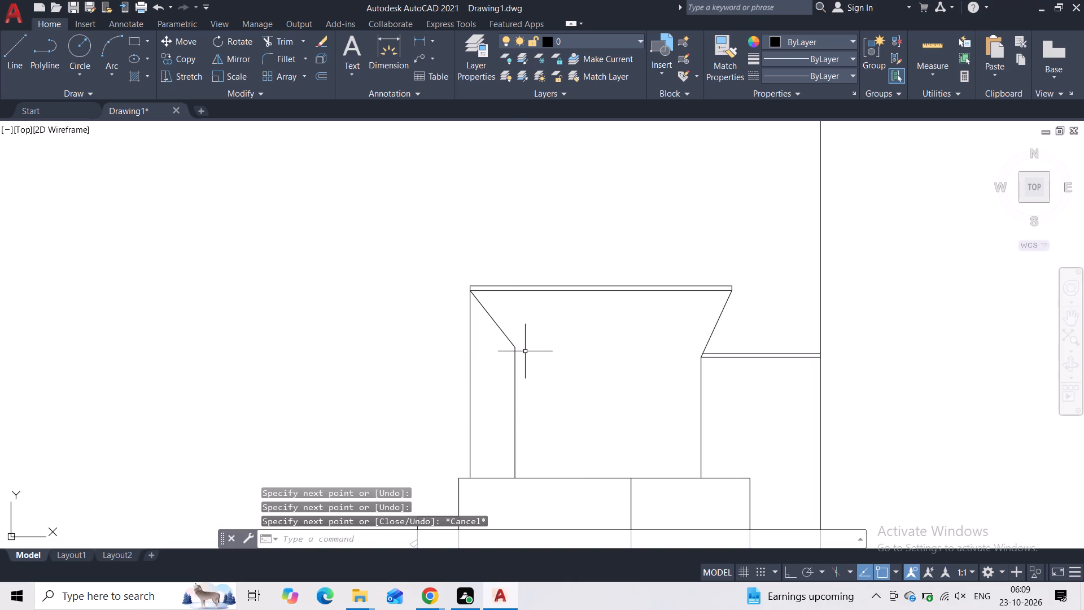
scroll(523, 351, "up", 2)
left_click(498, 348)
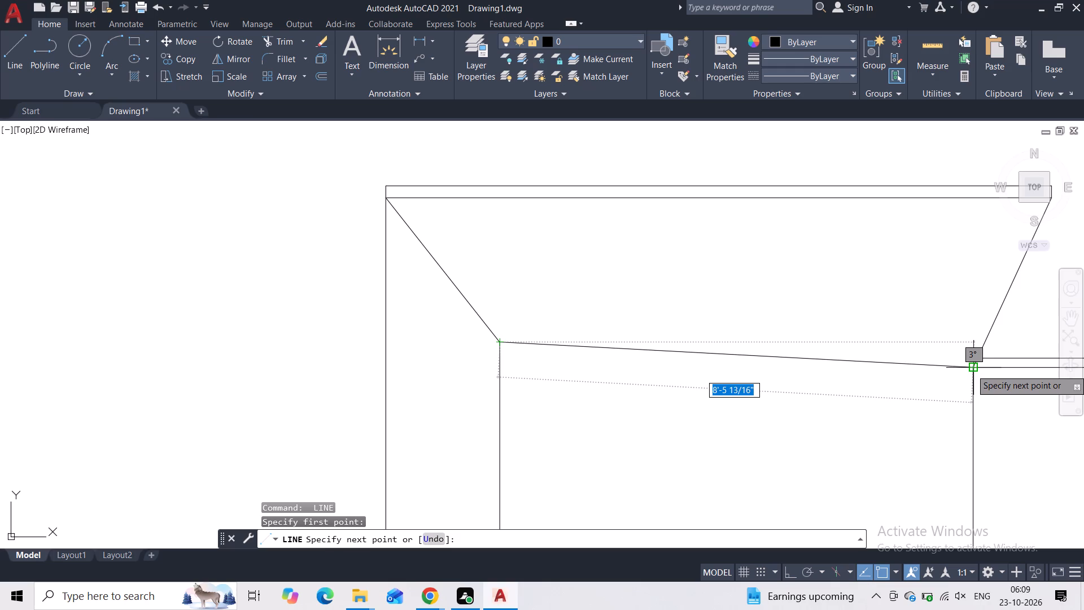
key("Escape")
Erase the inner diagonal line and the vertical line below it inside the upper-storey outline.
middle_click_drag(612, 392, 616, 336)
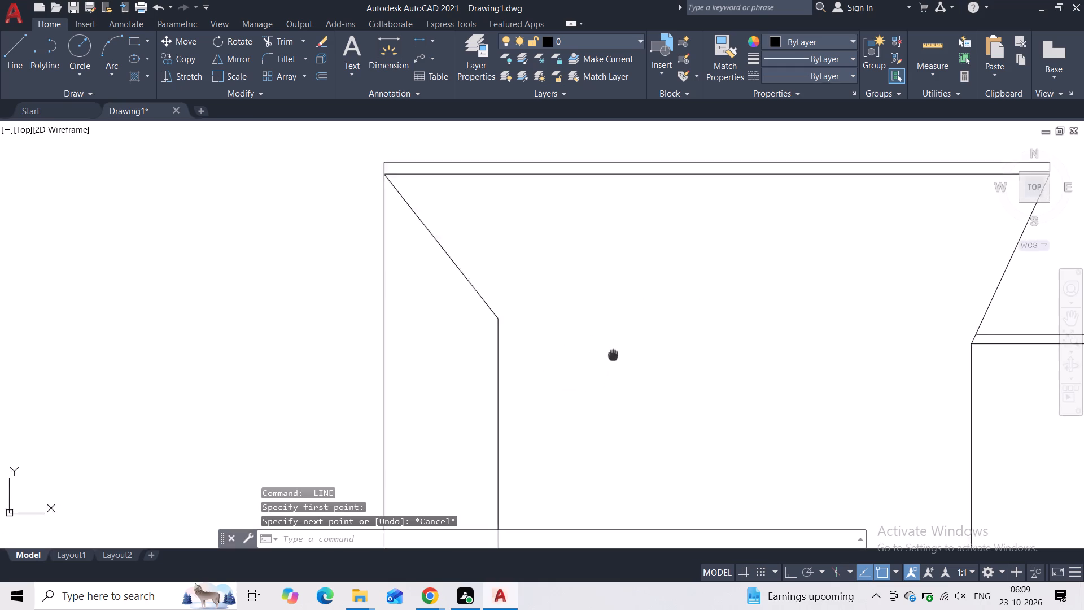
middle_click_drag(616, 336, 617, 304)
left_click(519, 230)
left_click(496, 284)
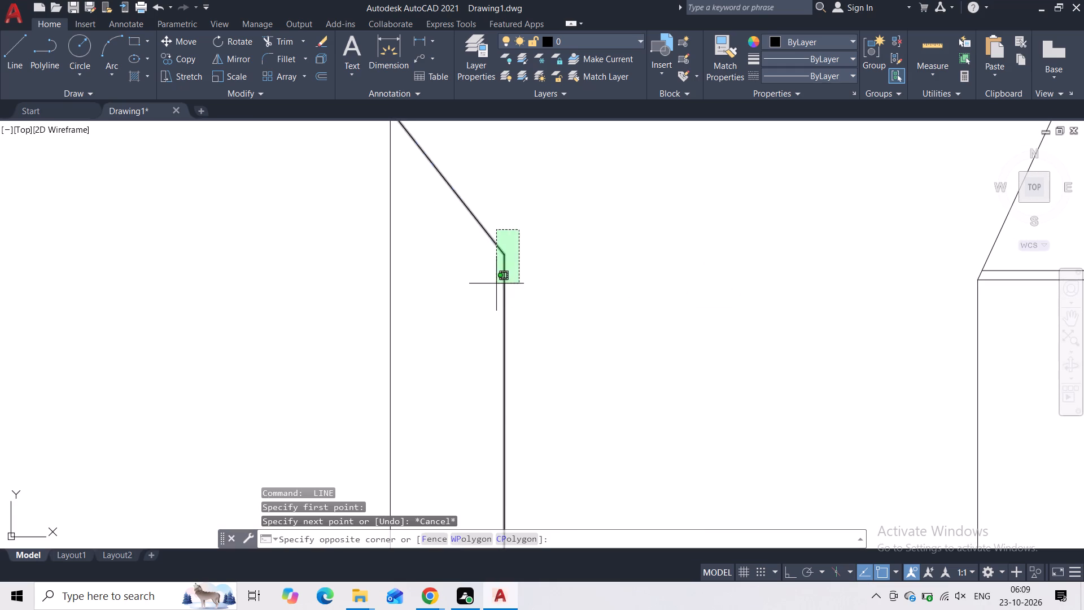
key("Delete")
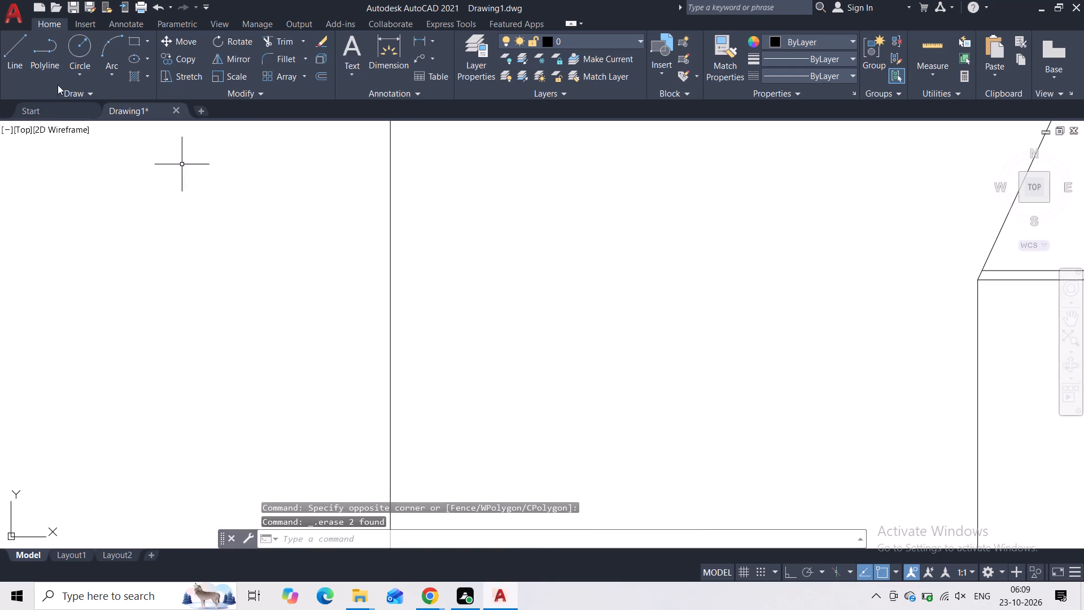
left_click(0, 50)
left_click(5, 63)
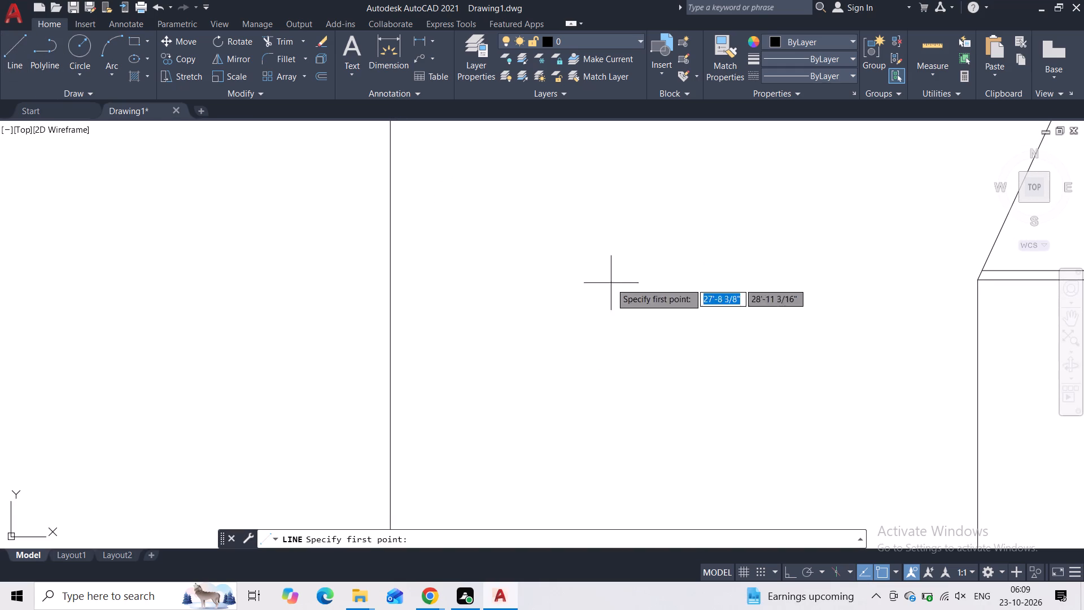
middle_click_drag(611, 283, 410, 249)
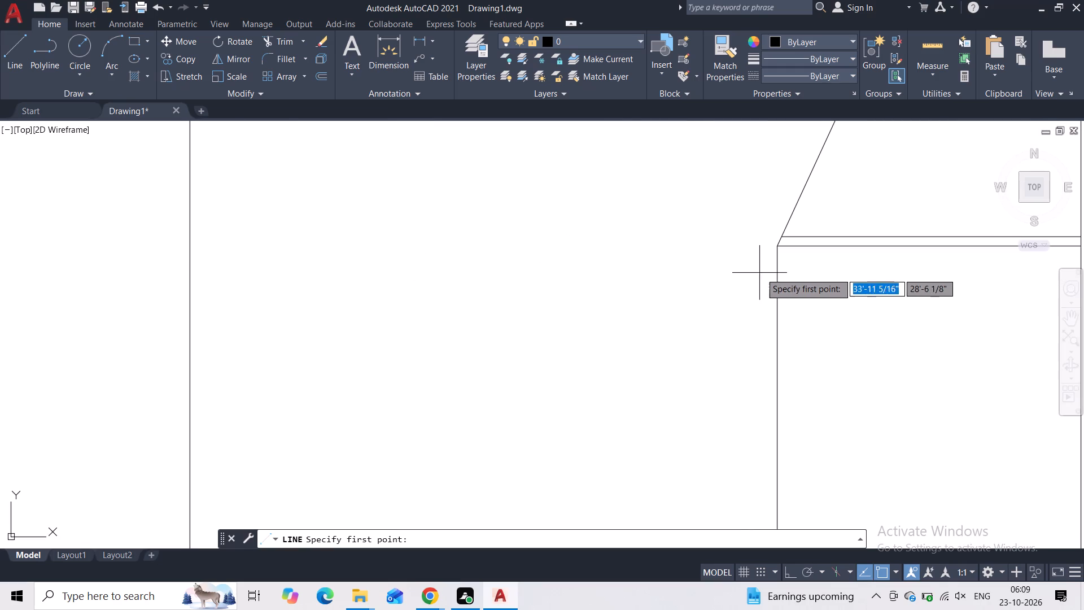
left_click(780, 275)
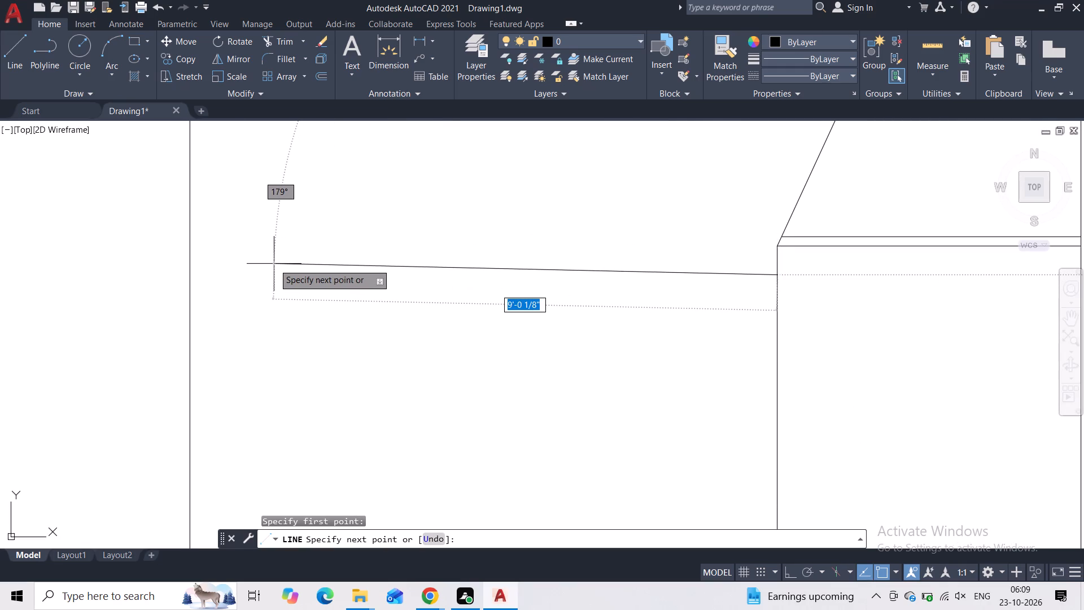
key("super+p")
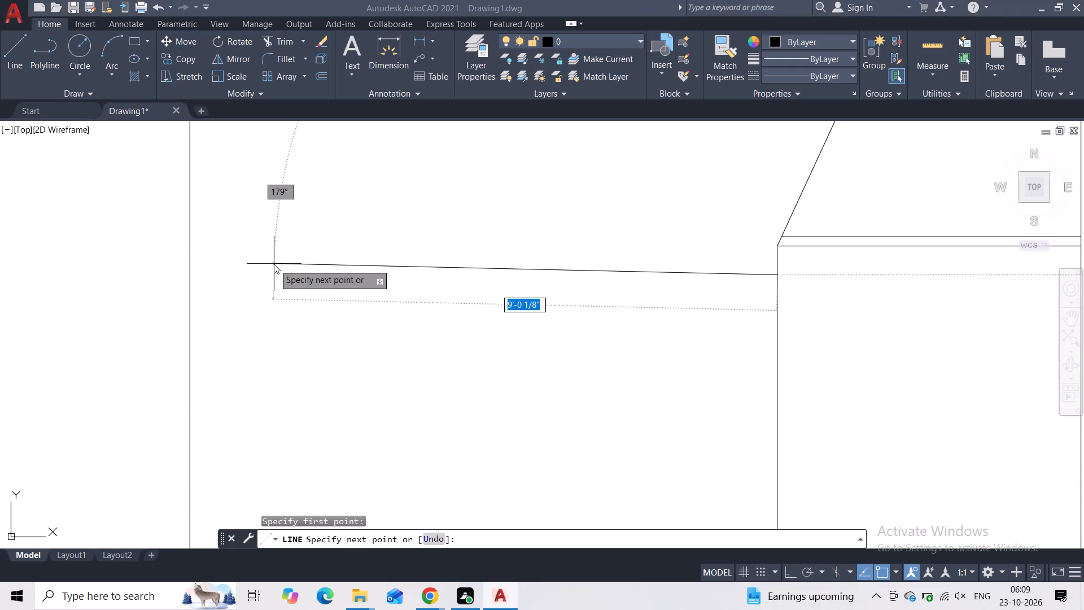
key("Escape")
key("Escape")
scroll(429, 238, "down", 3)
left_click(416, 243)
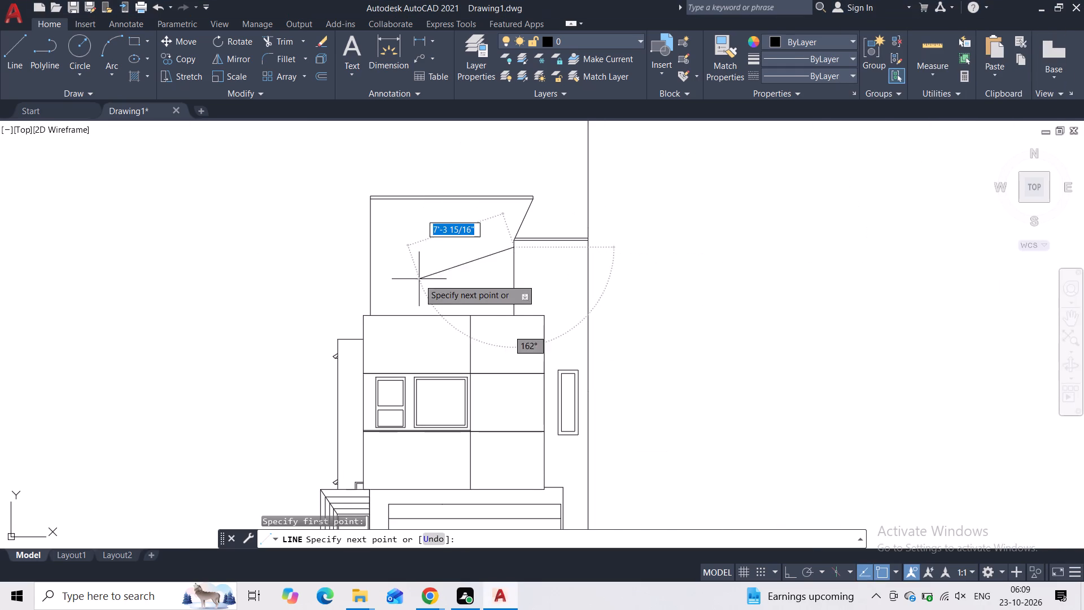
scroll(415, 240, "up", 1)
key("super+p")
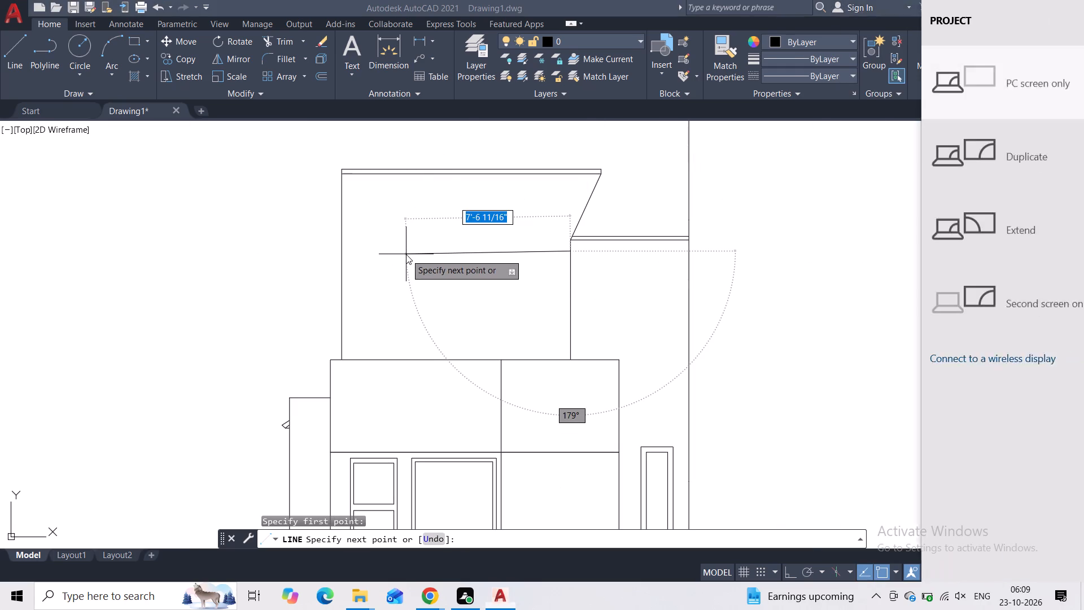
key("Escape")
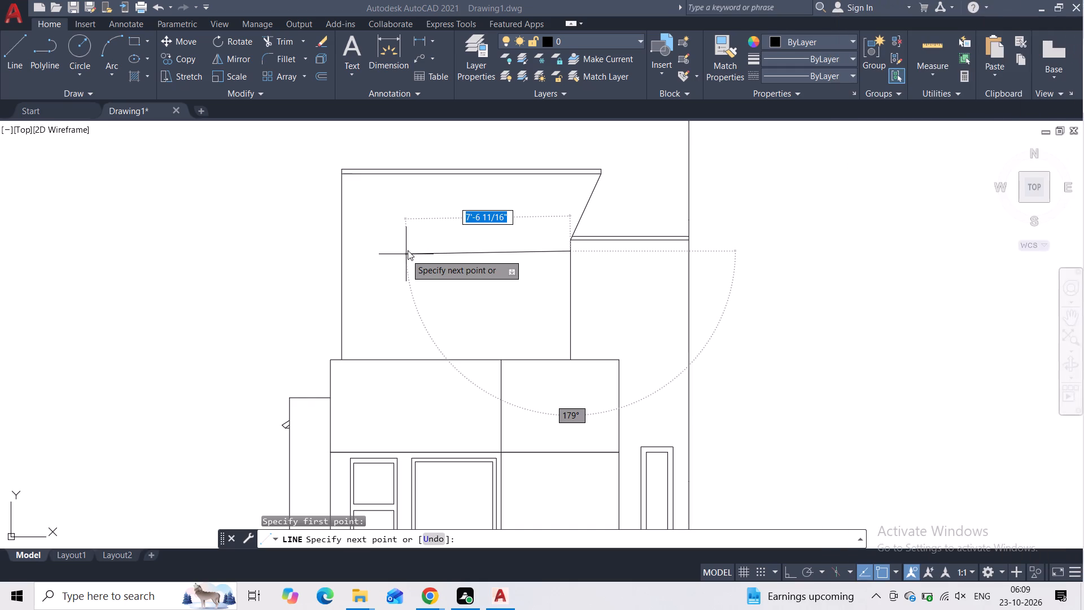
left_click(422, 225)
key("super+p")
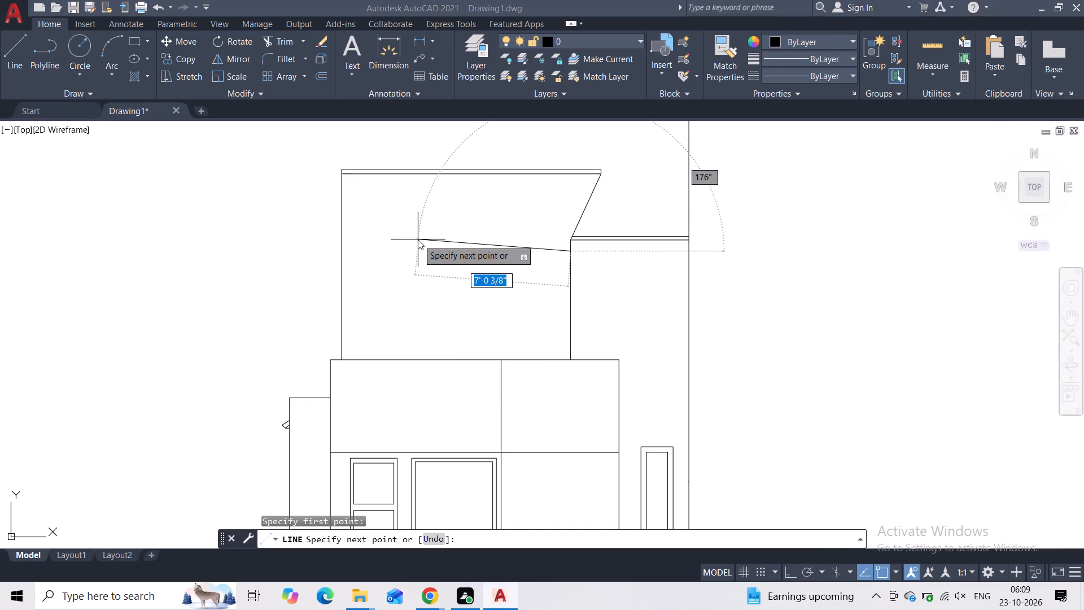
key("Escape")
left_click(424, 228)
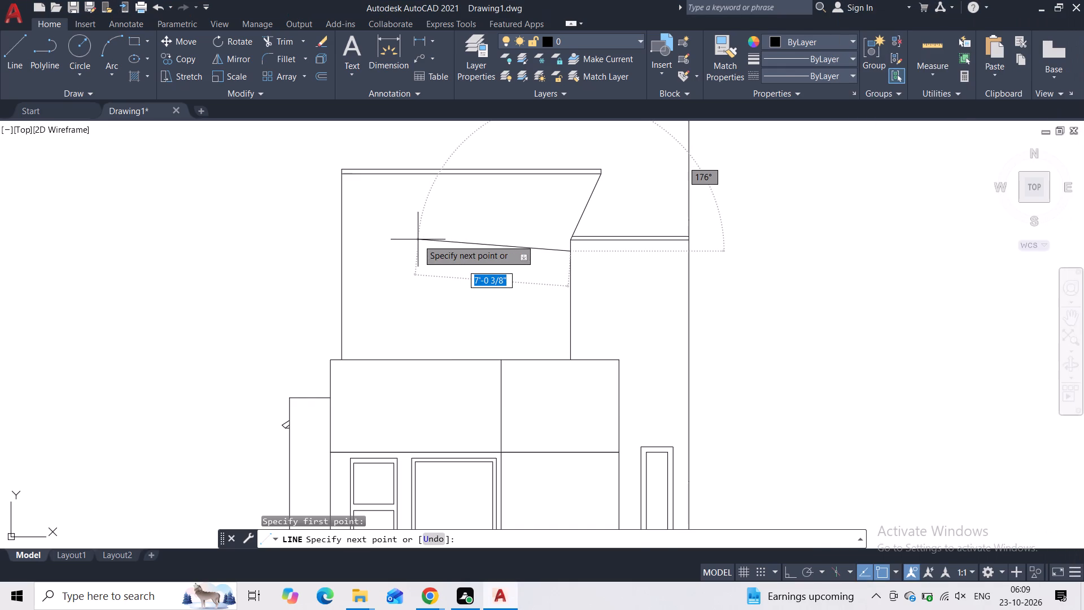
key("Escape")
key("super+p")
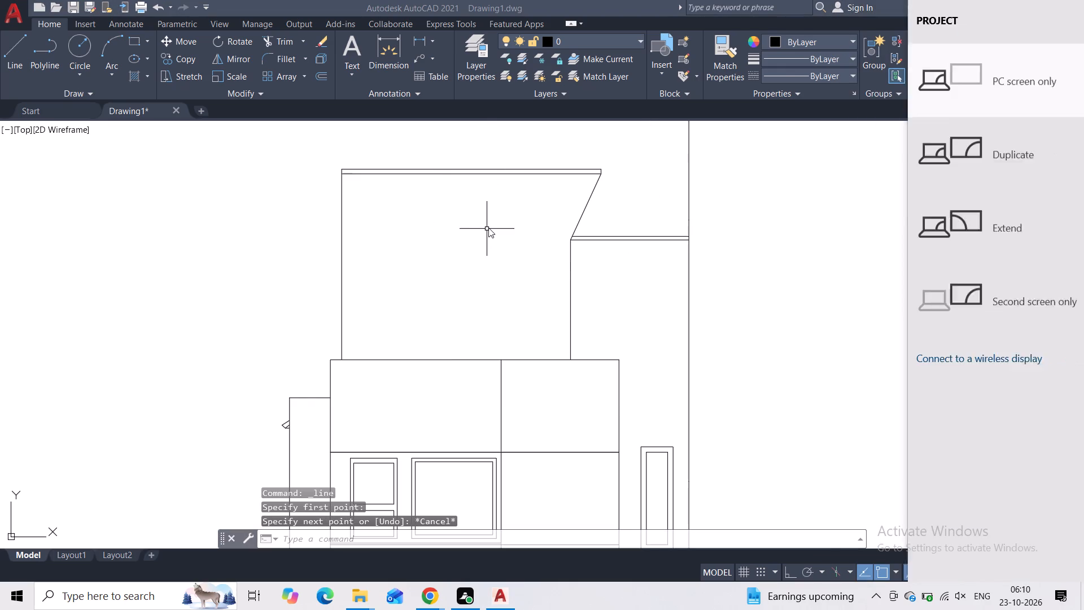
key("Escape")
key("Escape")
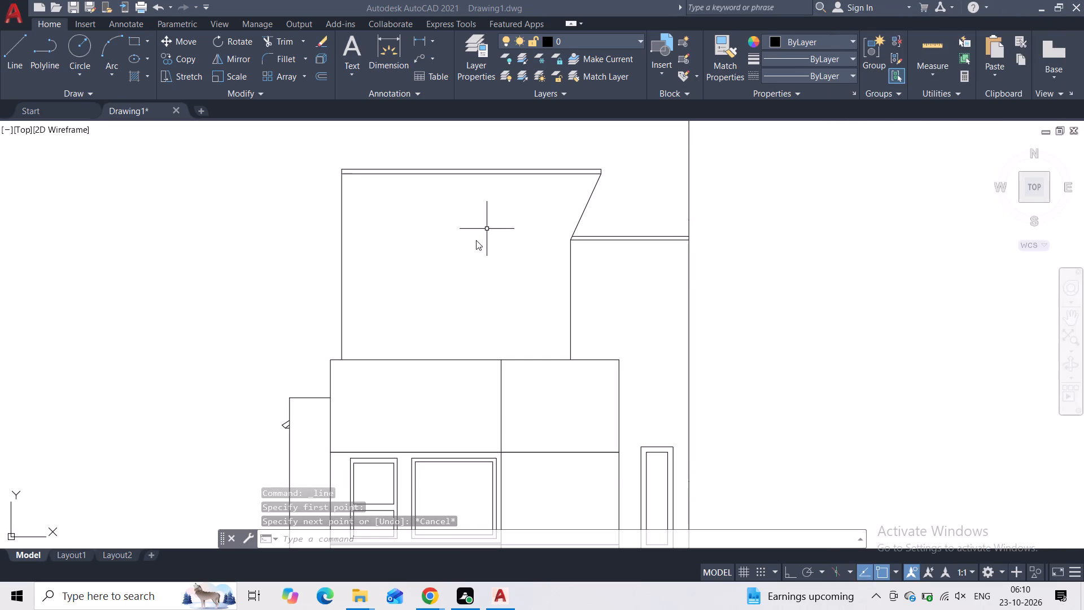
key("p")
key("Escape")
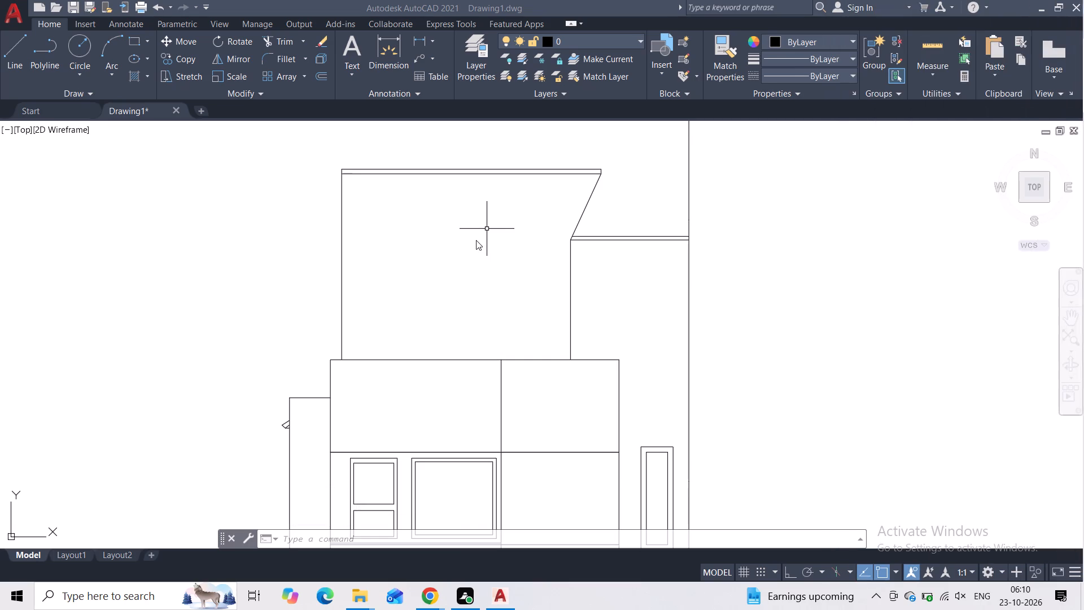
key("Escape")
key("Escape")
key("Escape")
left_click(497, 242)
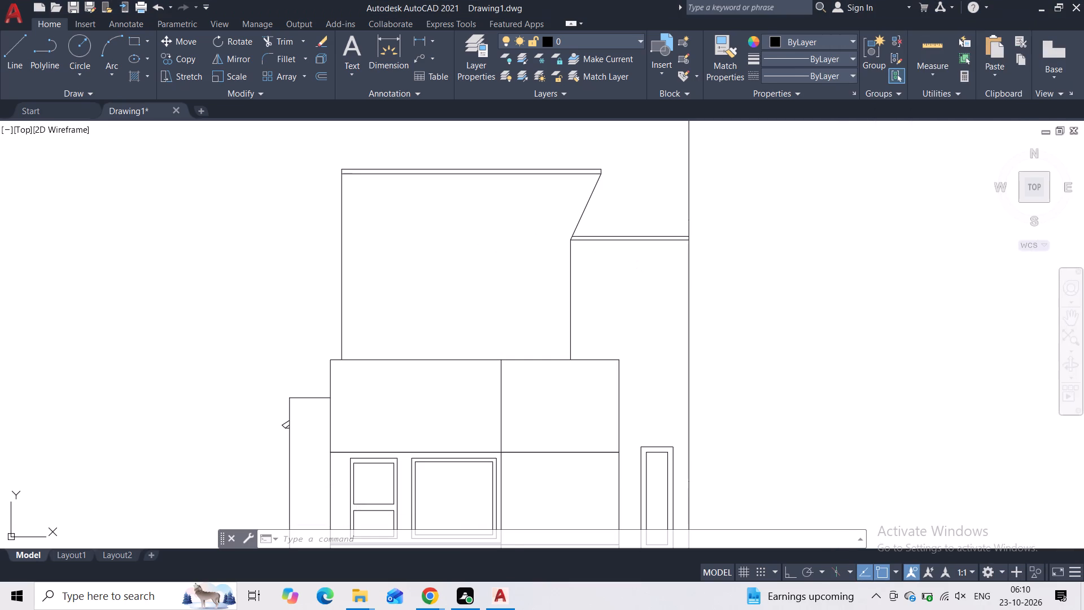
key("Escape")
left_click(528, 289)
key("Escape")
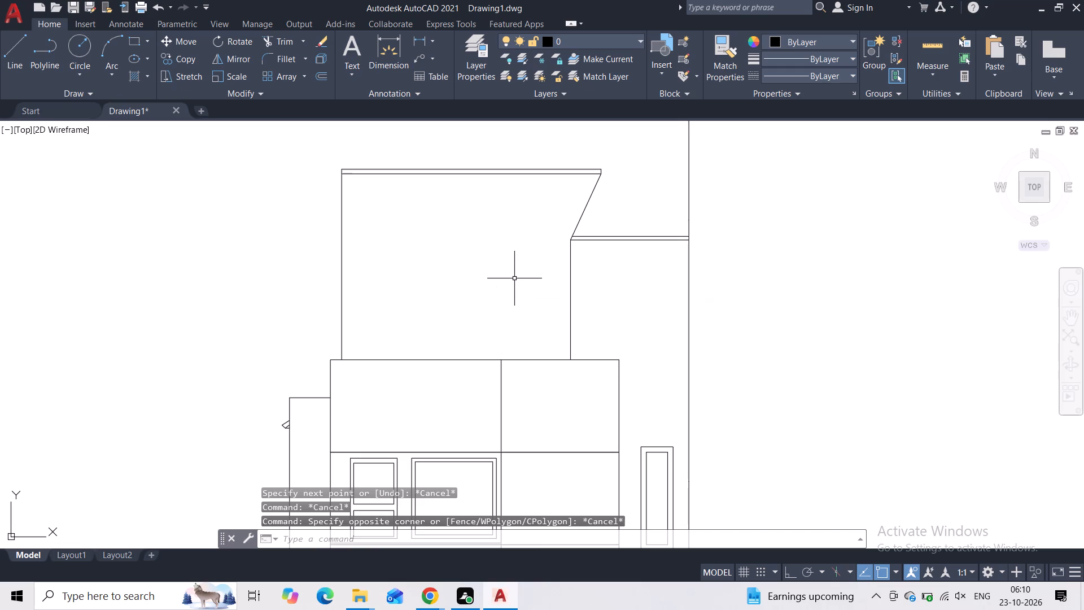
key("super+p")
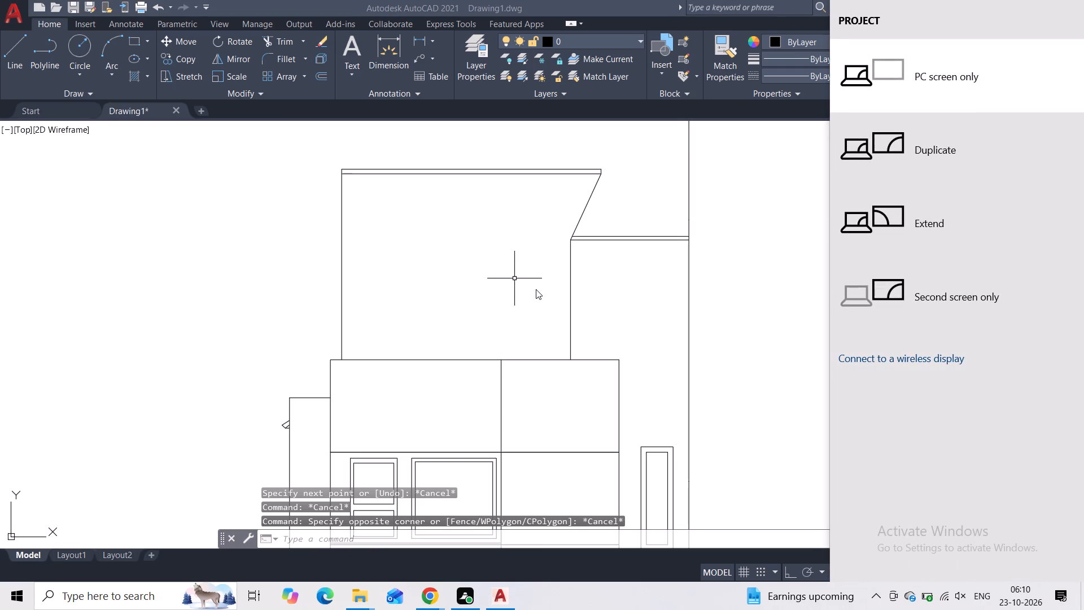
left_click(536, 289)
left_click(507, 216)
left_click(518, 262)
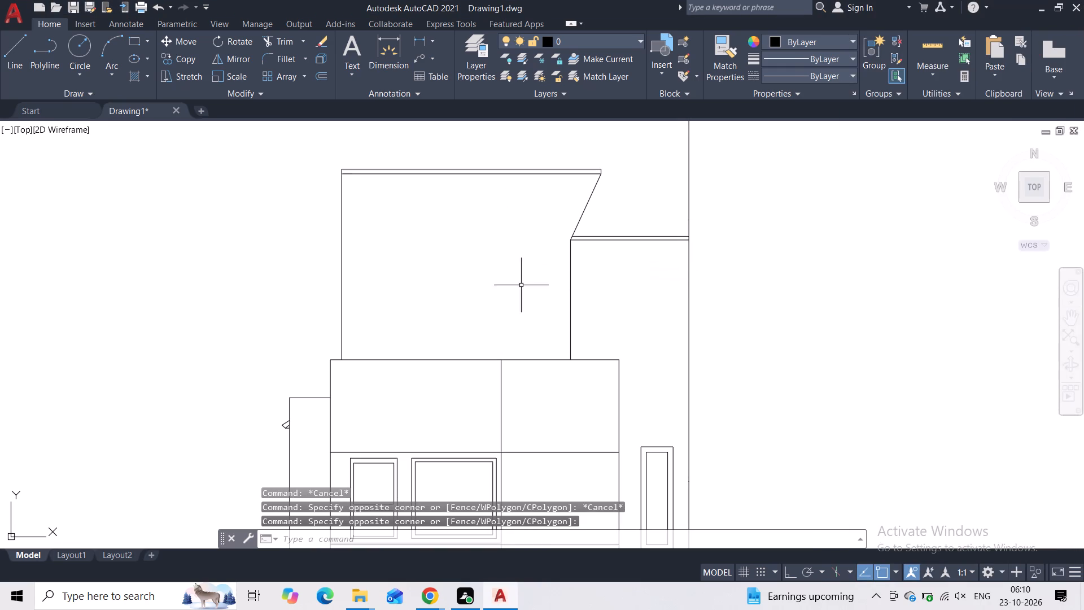
Draw a nearly horizontal line about 9'-3" long inside the upper storey, from its right wall just below the adjoining roof edge toward the left wall.
left_click(17, 55)
scroll(488, 273, "up", 1)
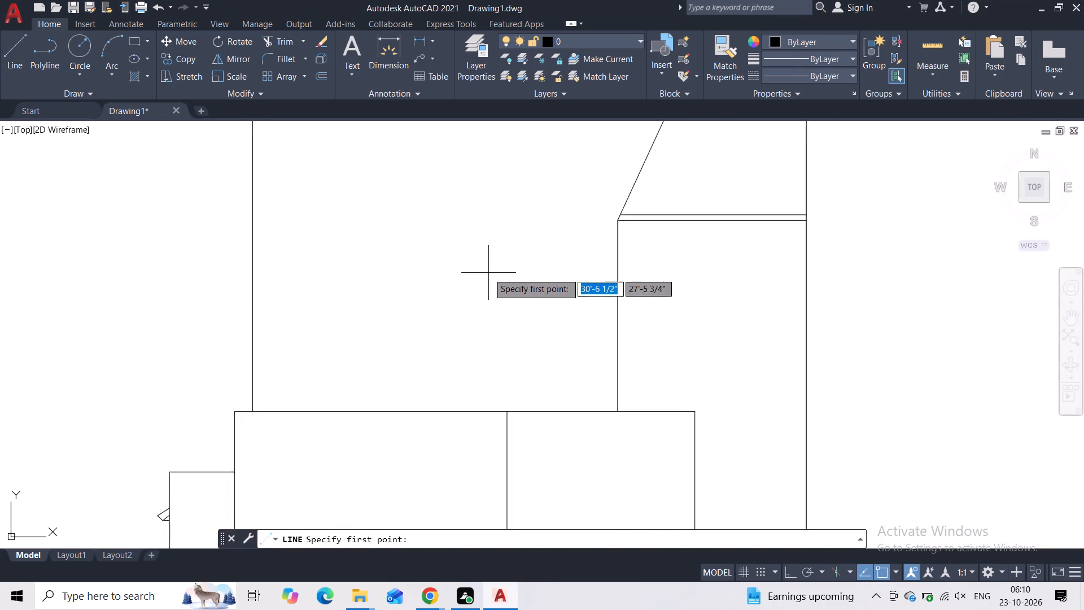
scroll(488, 273, "up", 1)
left_click(689, 221)
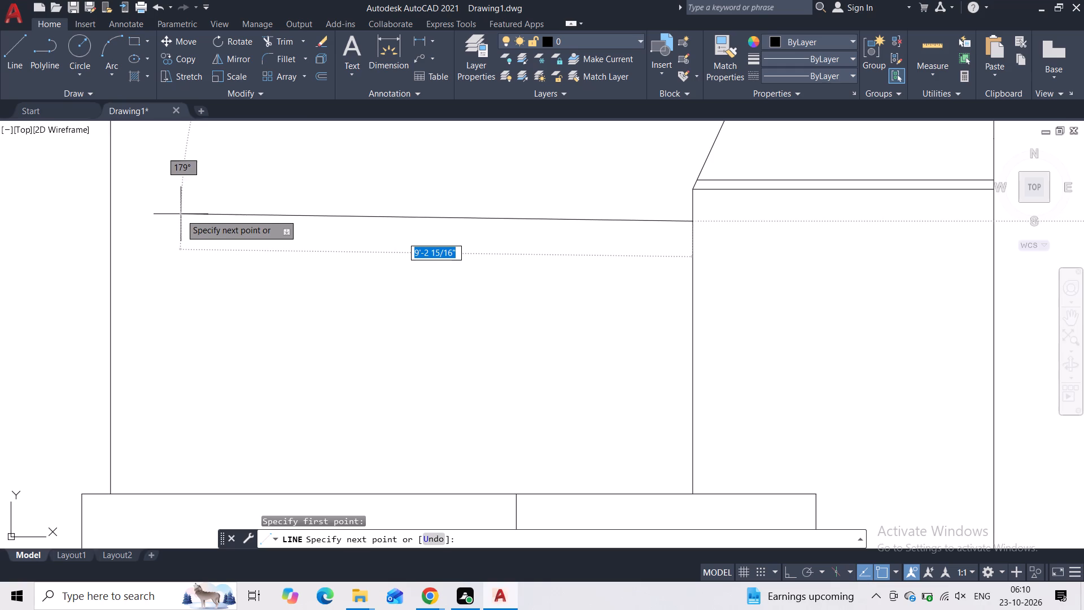
left_click(182, 220)
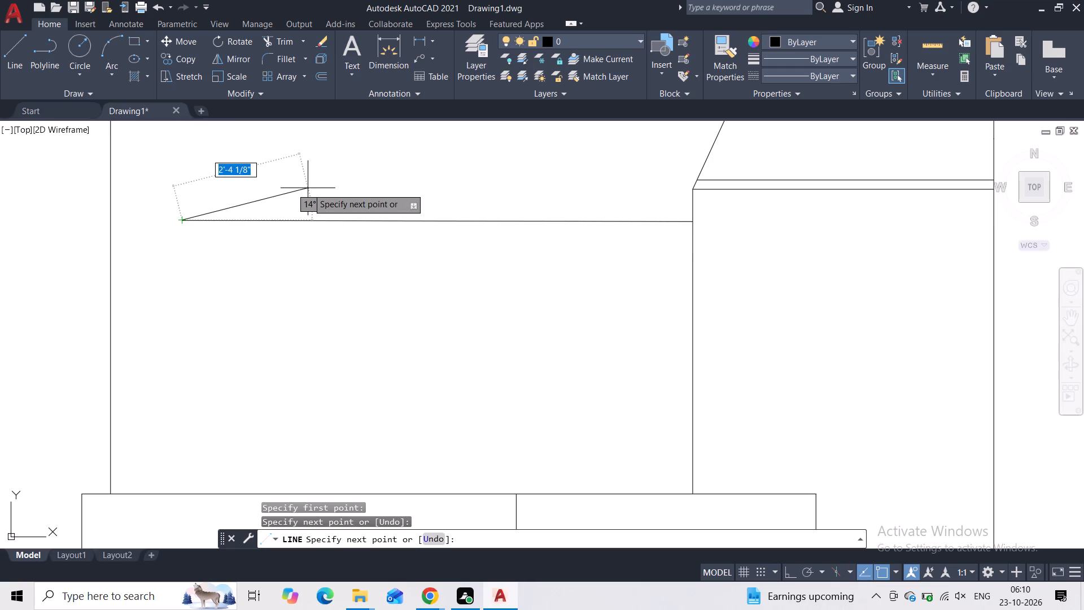
key("Escape")
scroll(303, 198, "down", 2)
middle_click_drag(302, 198, 311, 222)
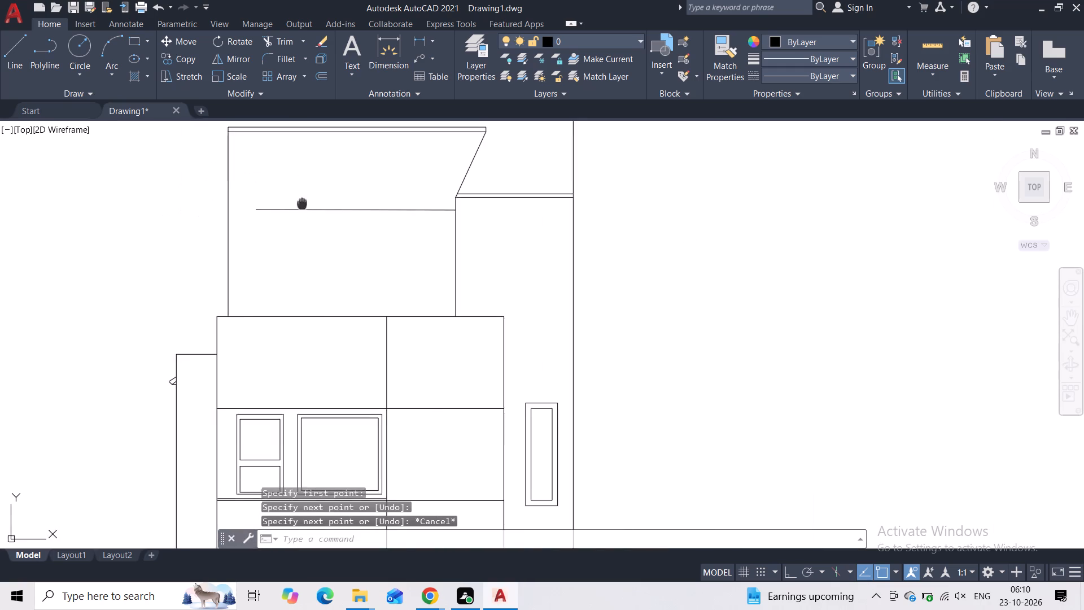
middle_click_drag(311, 222, 323, 250)
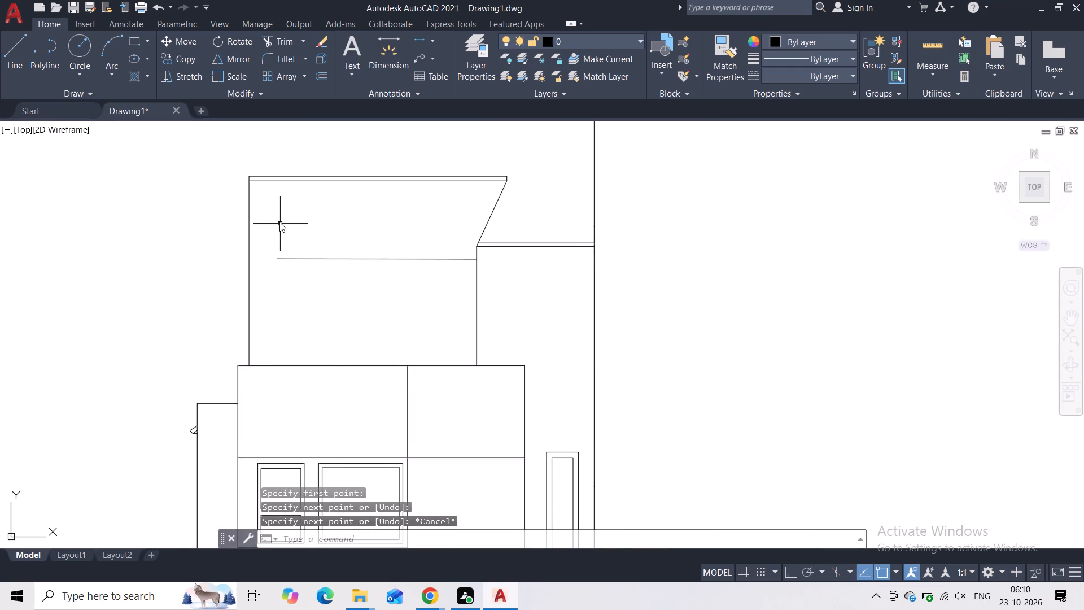
Draw a diagonal line about 4'-0" long from the lower roof line's left end down to the inner horizontal line near its left end.
key("c")
key("Escape")
key("space")
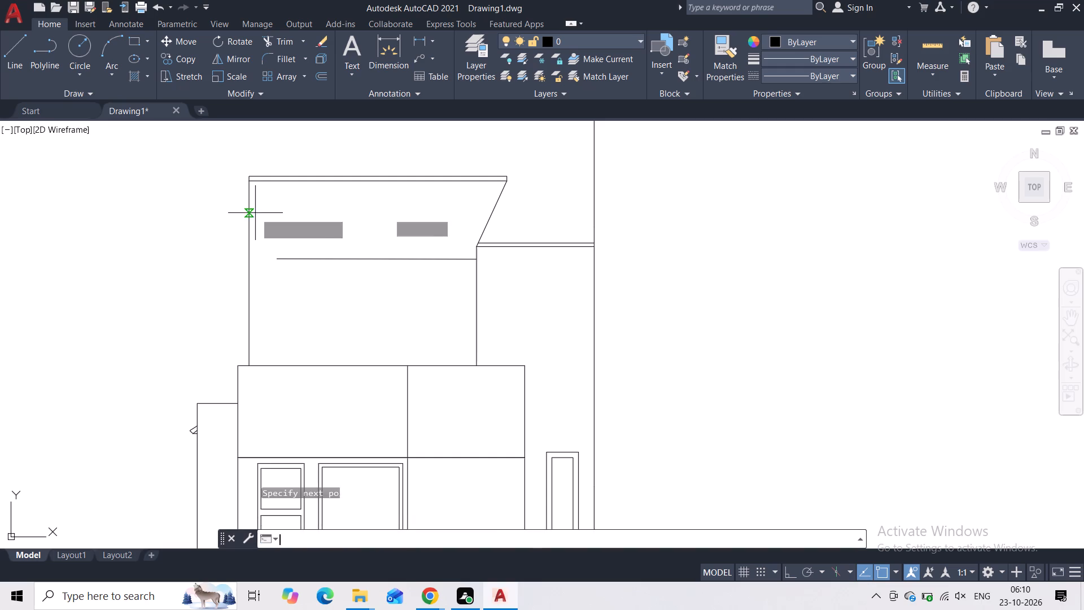
scroll(257, 207, "up", 2)
left_click(233, 143)
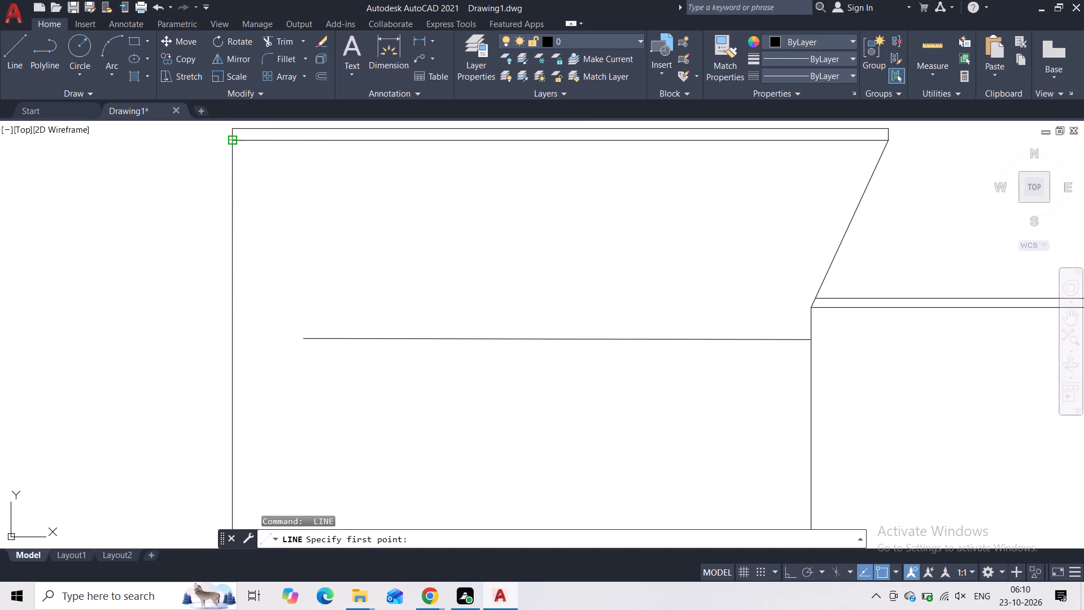
left_click(328, 338)
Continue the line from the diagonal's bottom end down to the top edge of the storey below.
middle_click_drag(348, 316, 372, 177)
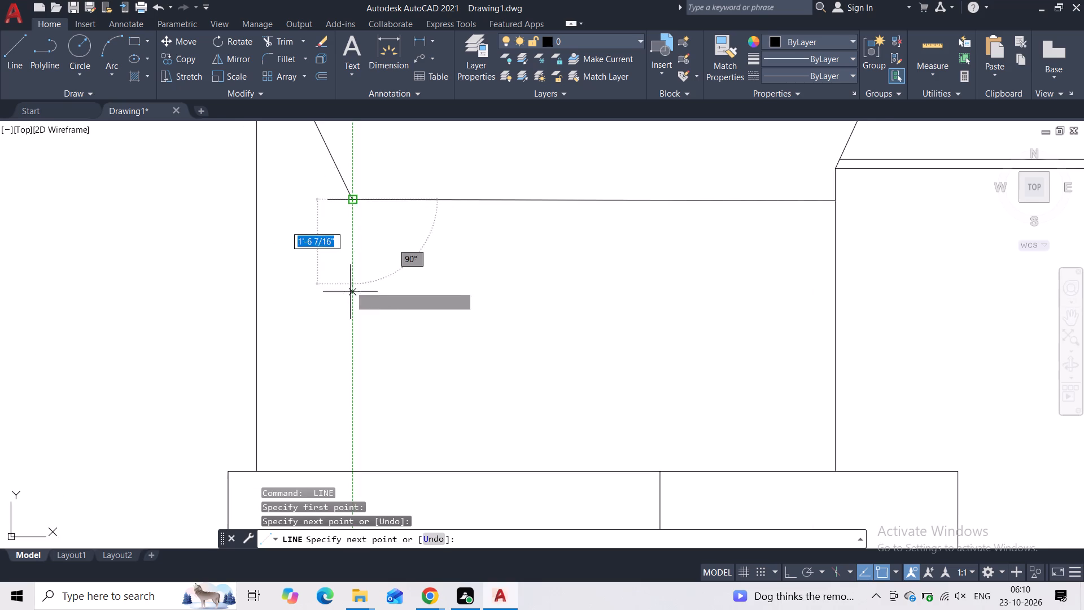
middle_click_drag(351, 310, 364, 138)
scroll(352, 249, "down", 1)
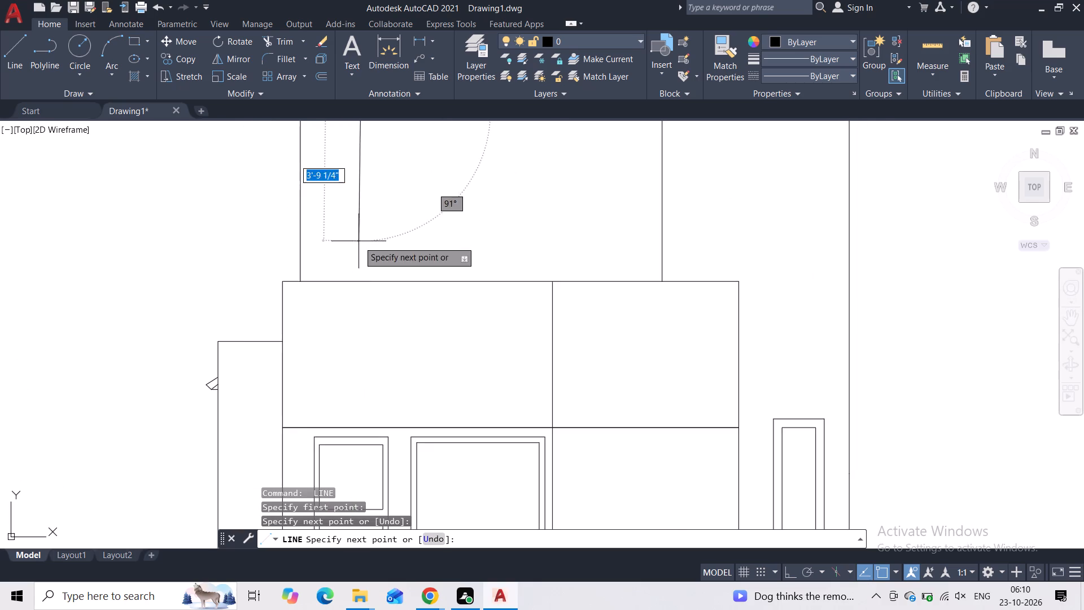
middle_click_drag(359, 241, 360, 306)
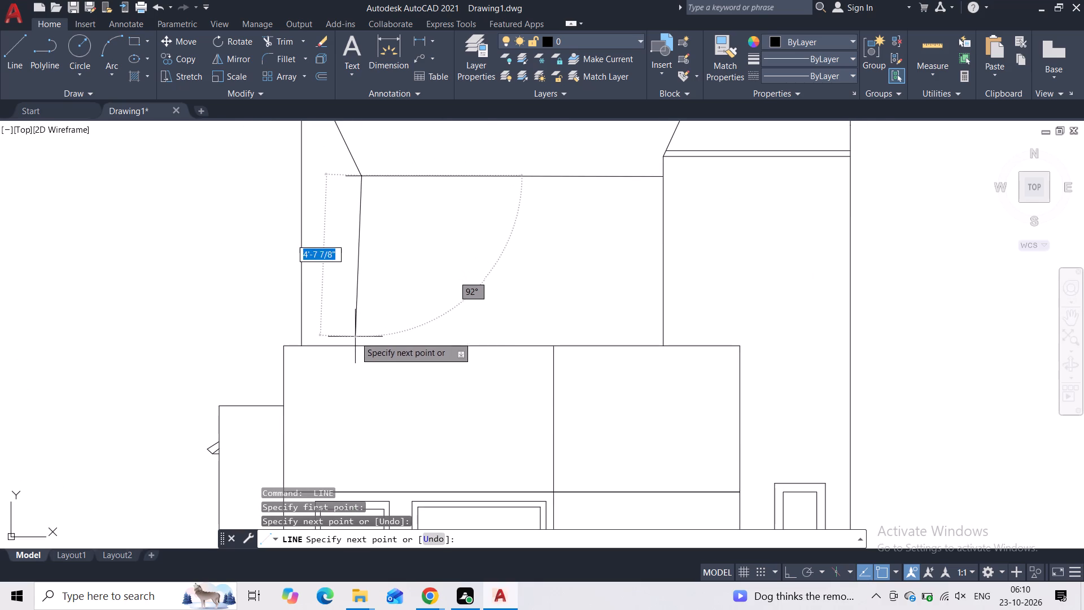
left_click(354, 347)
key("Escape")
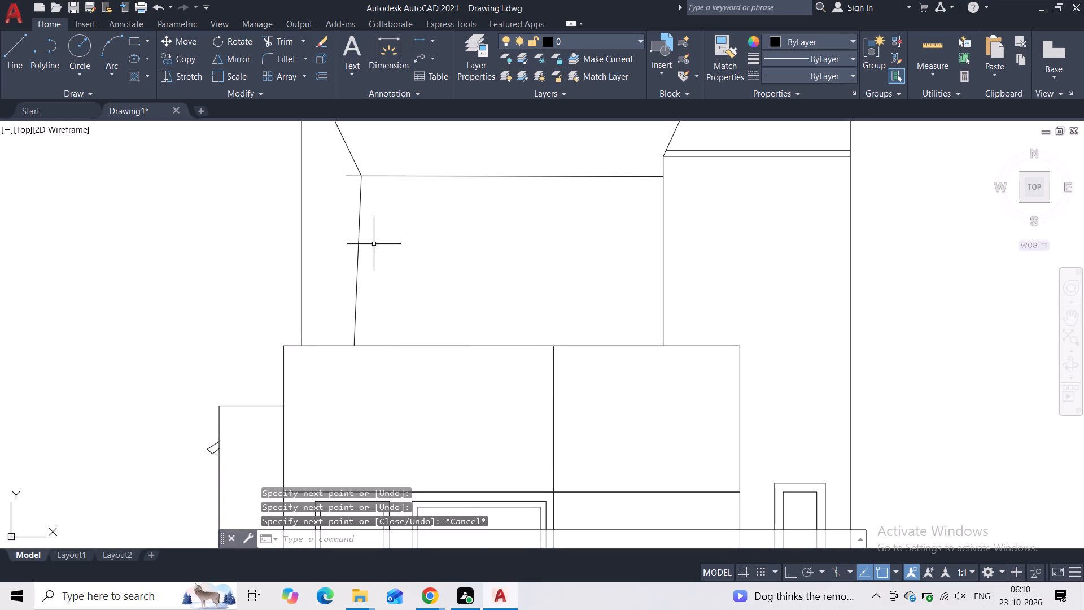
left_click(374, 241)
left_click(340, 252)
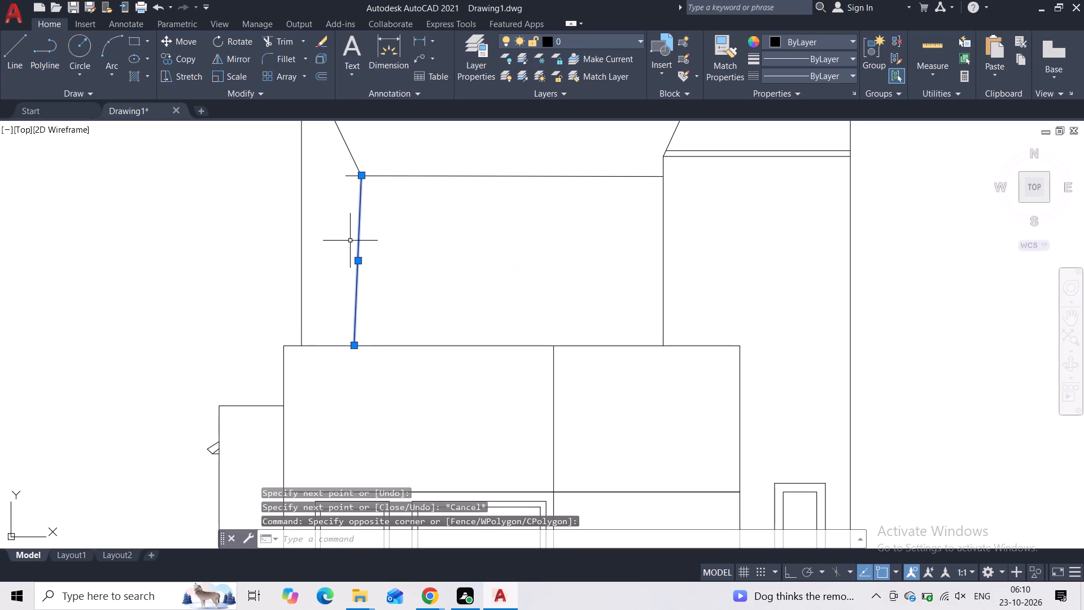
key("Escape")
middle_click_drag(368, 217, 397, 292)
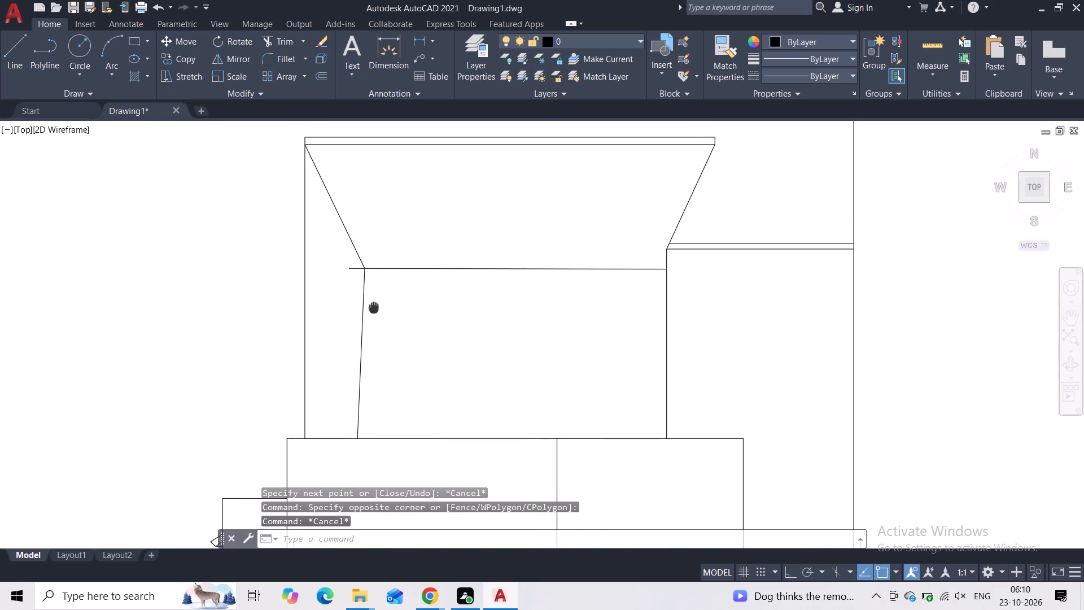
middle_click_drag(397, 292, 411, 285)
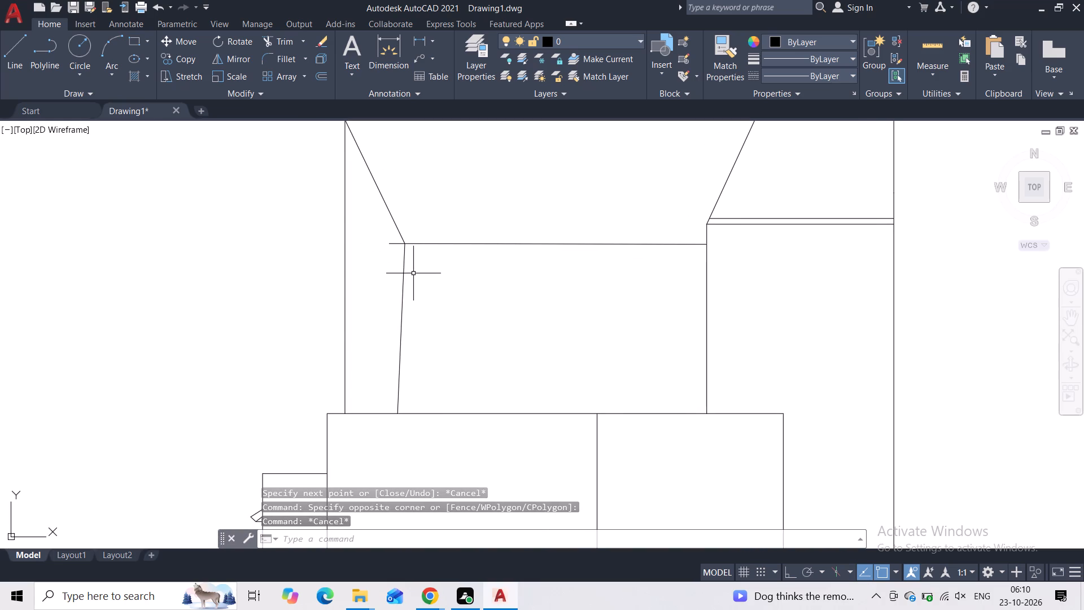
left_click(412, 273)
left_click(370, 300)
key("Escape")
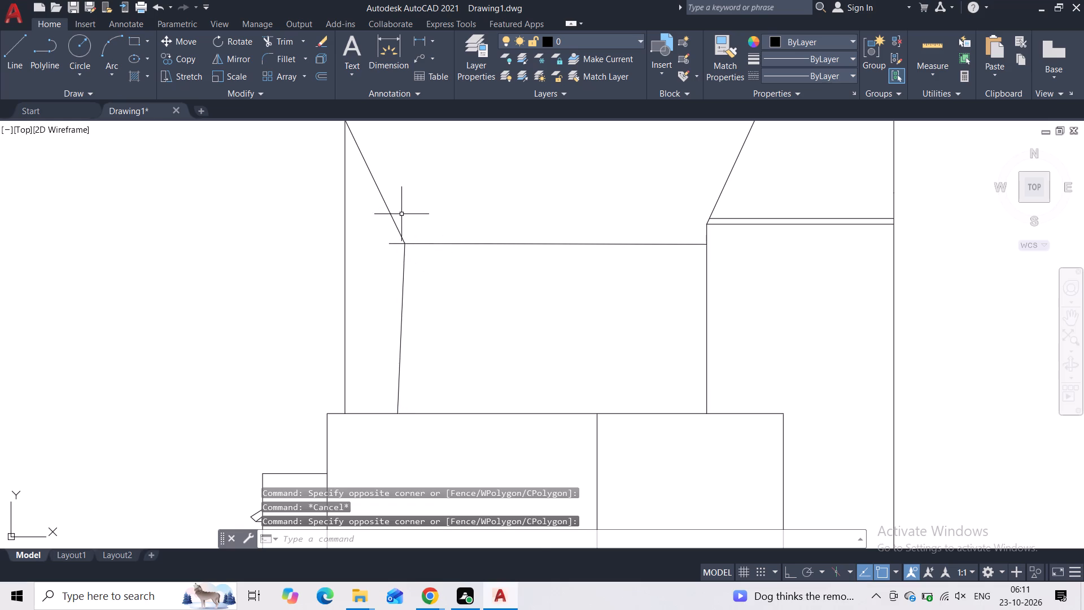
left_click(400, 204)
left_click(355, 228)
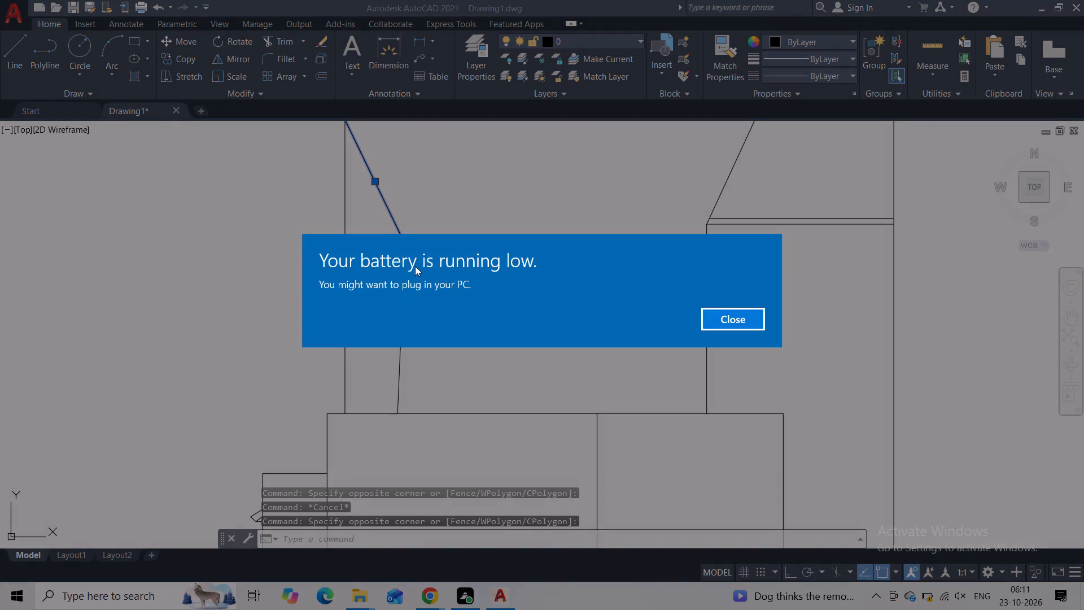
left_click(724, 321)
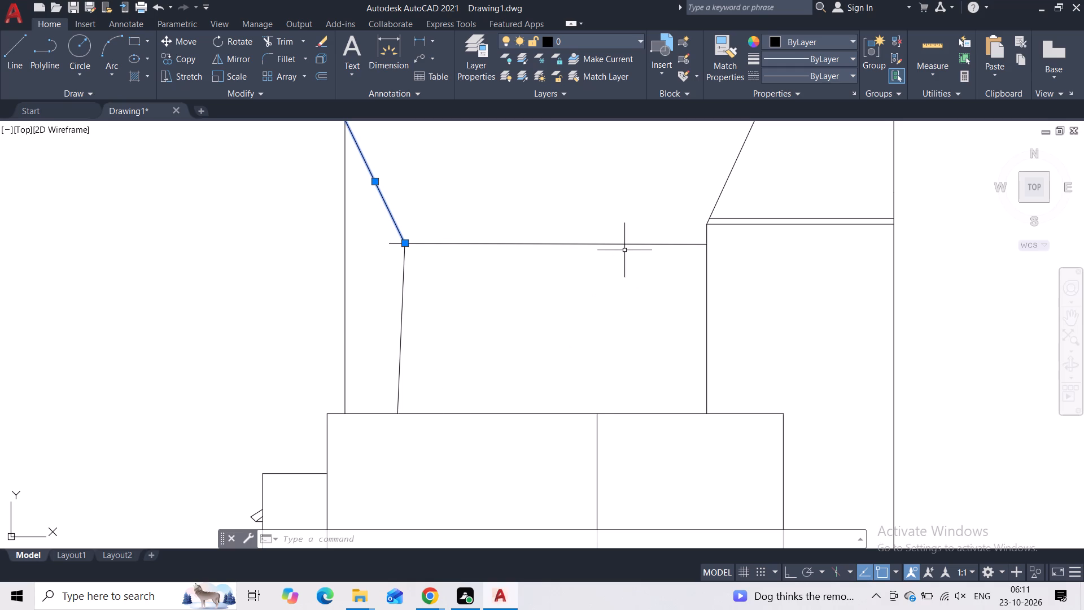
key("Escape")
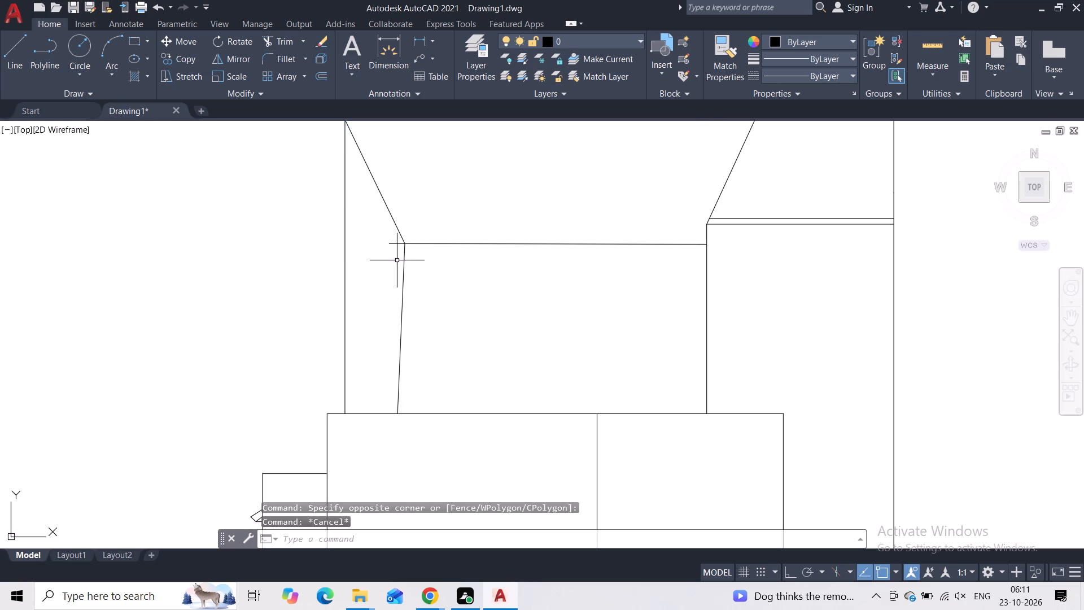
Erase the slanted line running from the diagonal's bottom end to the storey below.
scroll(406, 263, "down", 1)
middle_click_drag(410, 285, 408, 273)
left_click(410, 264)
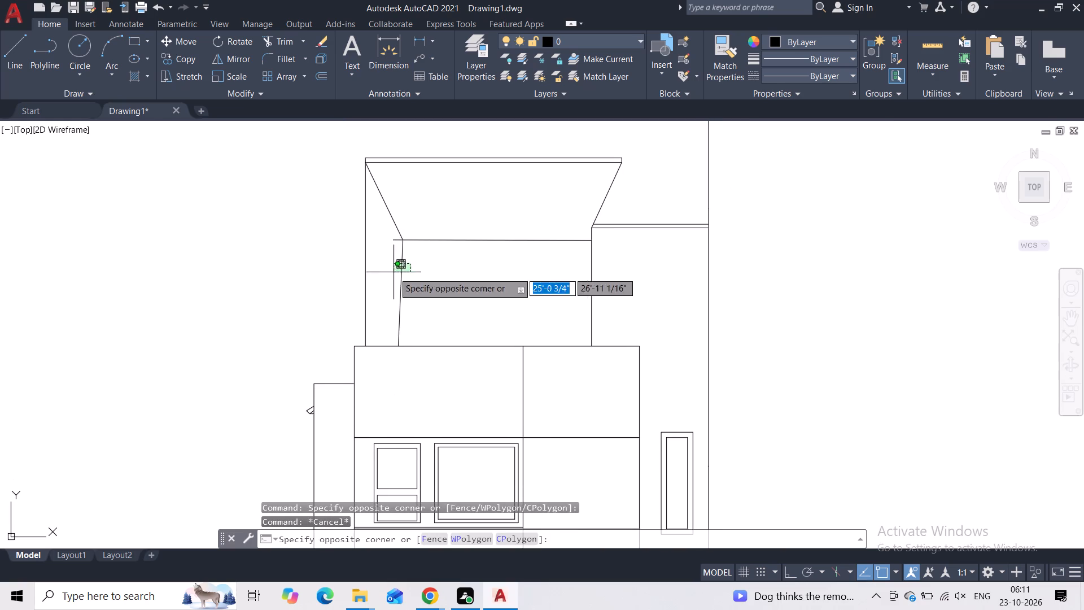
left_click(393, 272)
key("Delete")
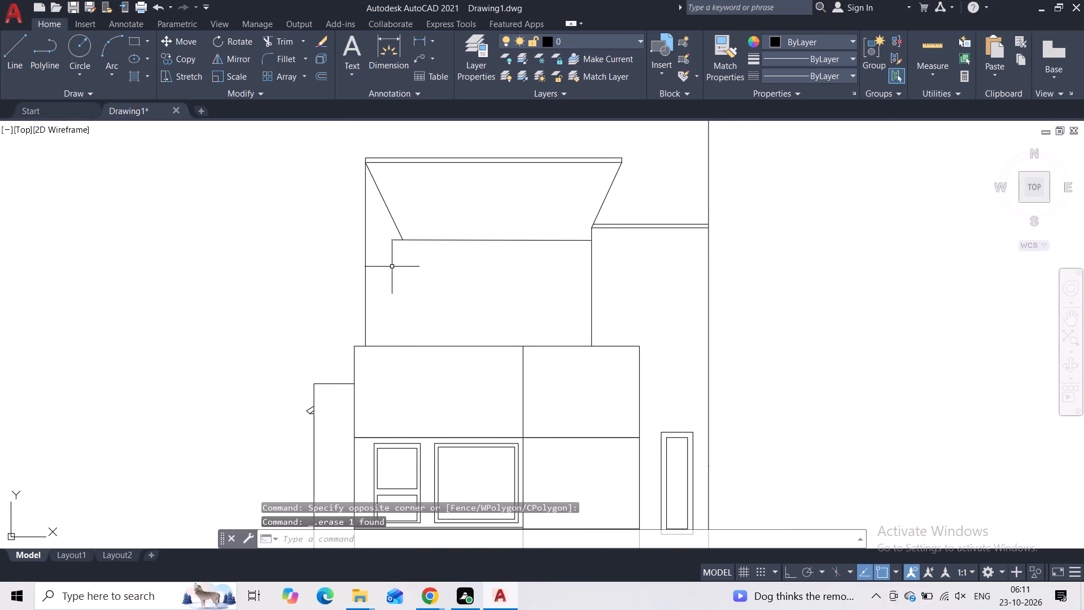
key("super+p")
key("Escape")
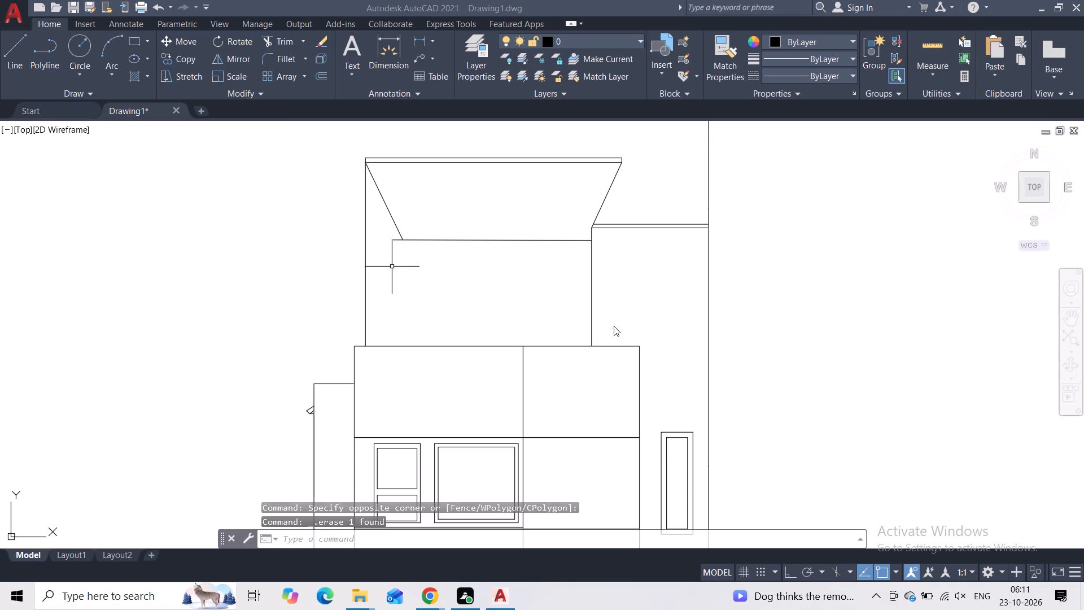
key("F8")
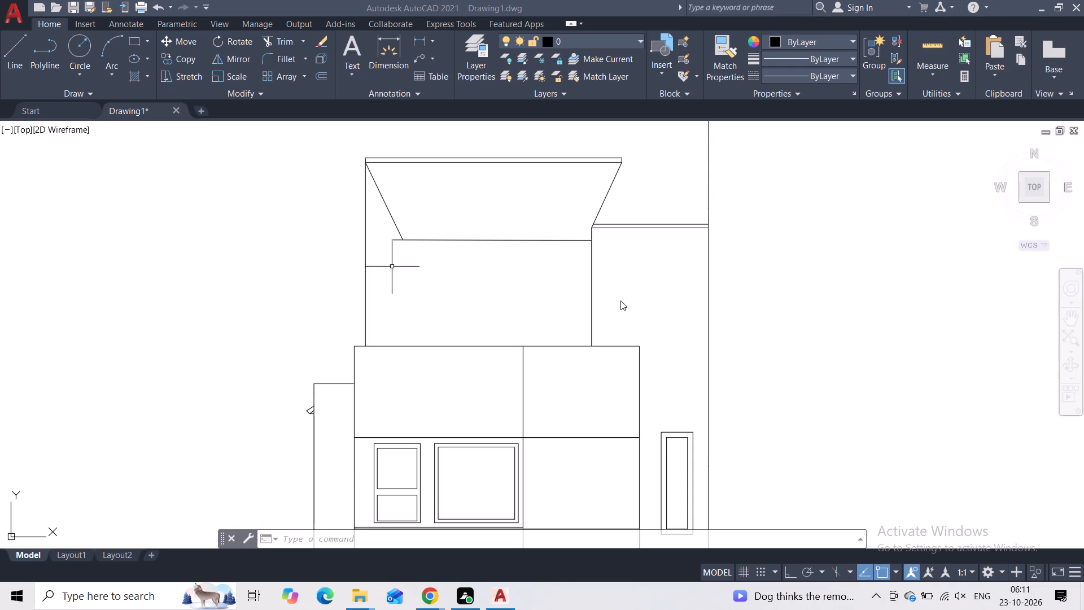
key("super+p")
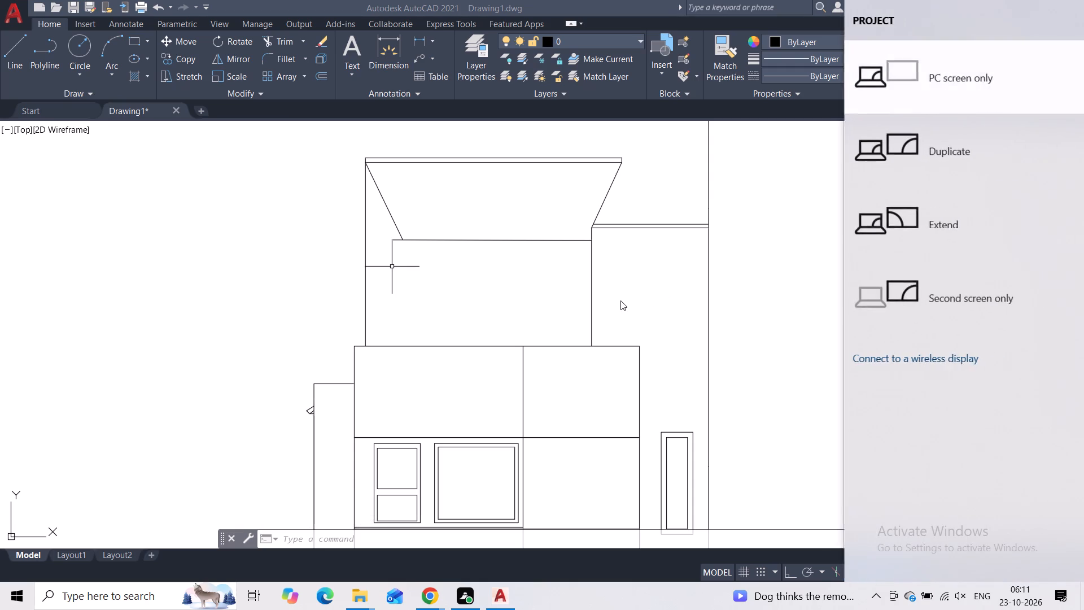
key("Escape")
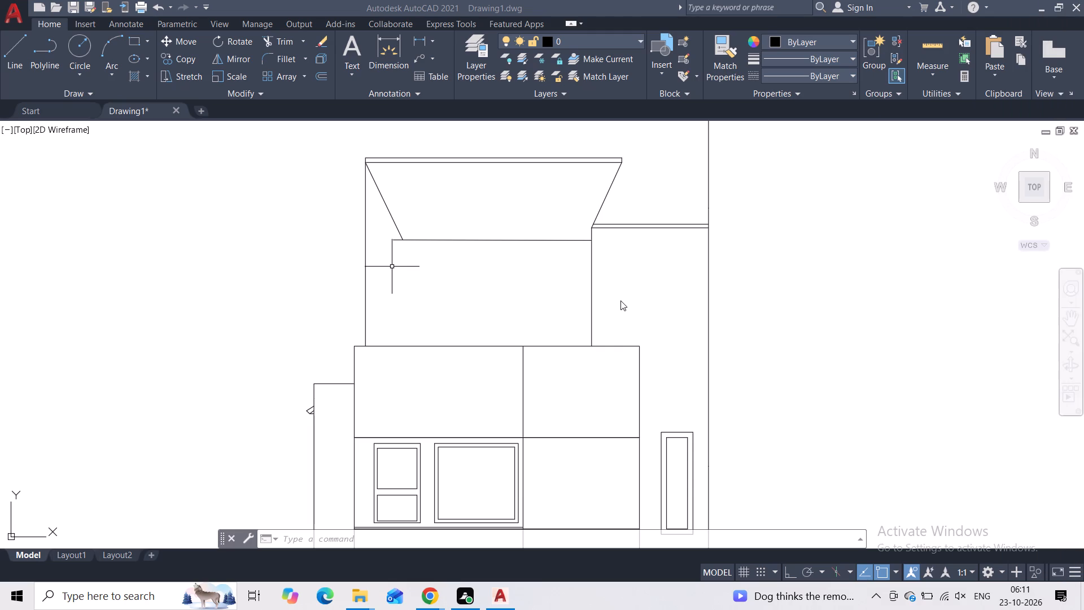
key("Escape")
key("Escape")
With Ortho on, draw a vertical line about 4'-9" long from the diagonal's bottom end to the top of the storey below.
left_click(399, 262)
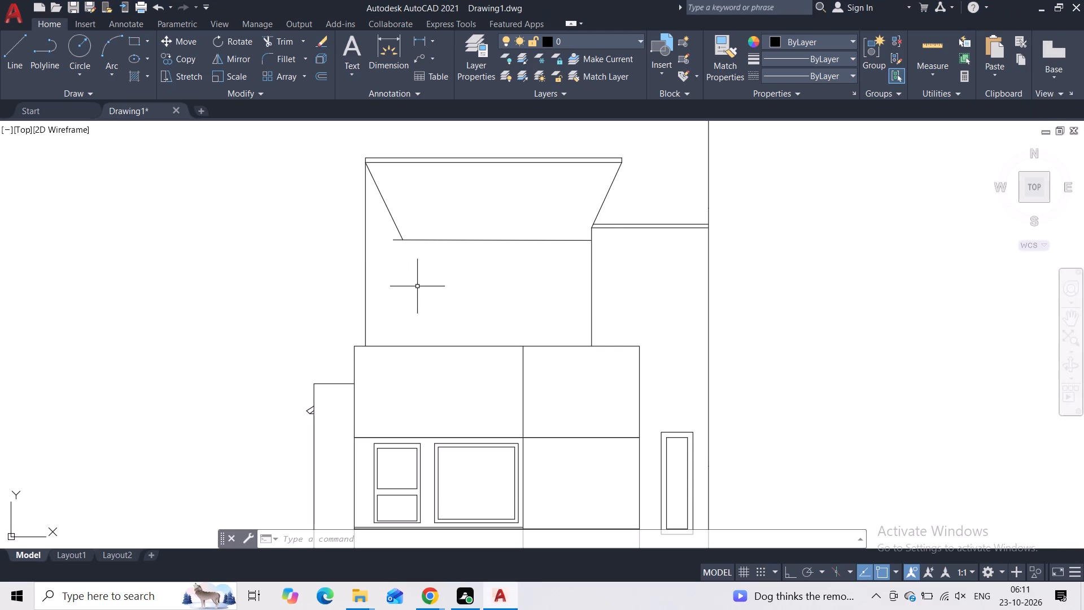
key("ctrl+F8")
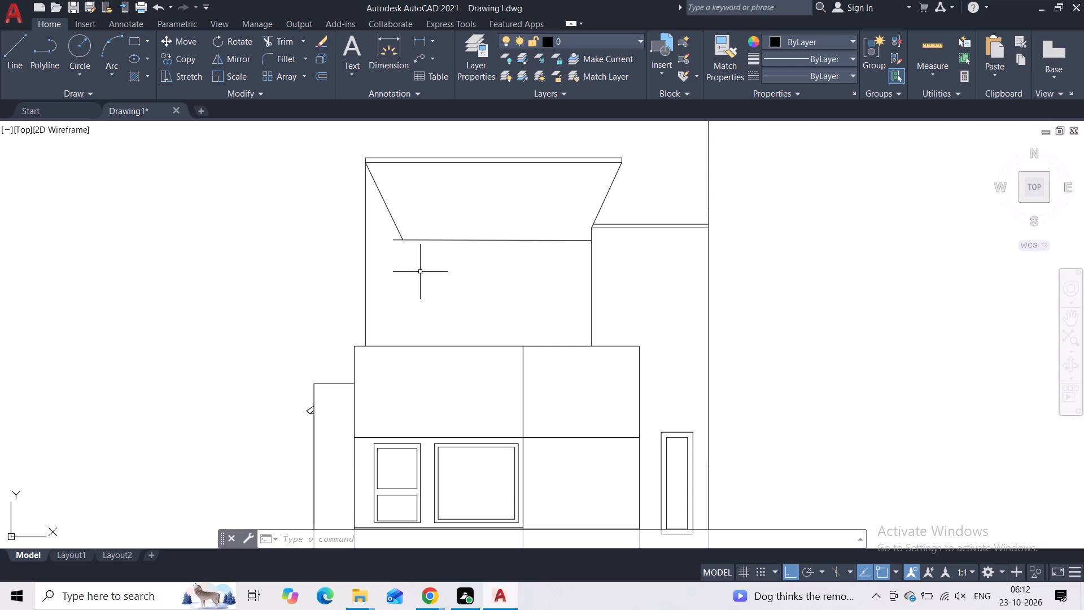
key("Escape")
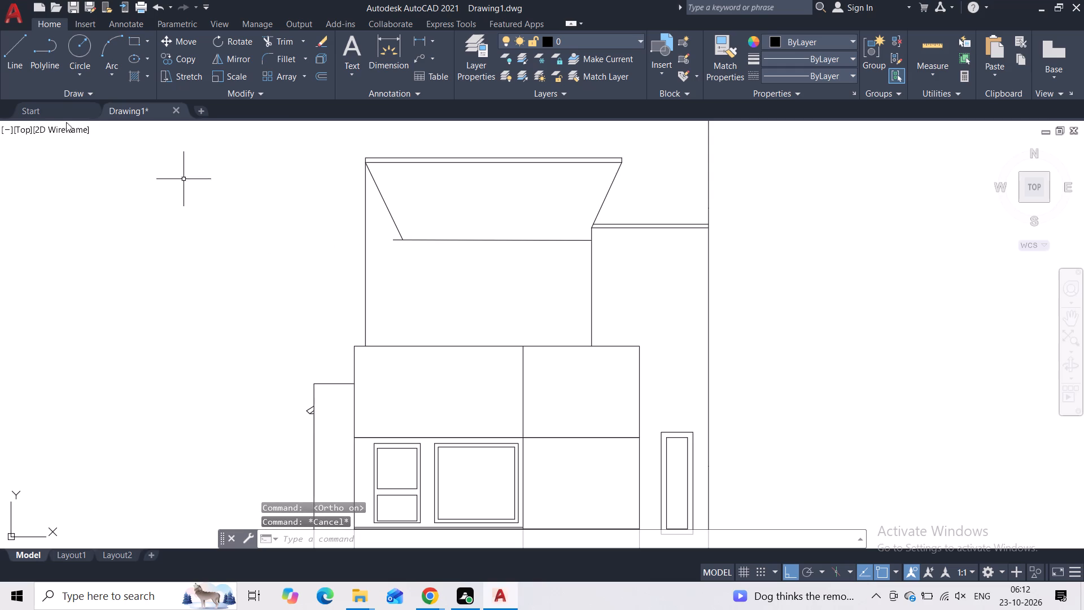
left_click(12, 56)
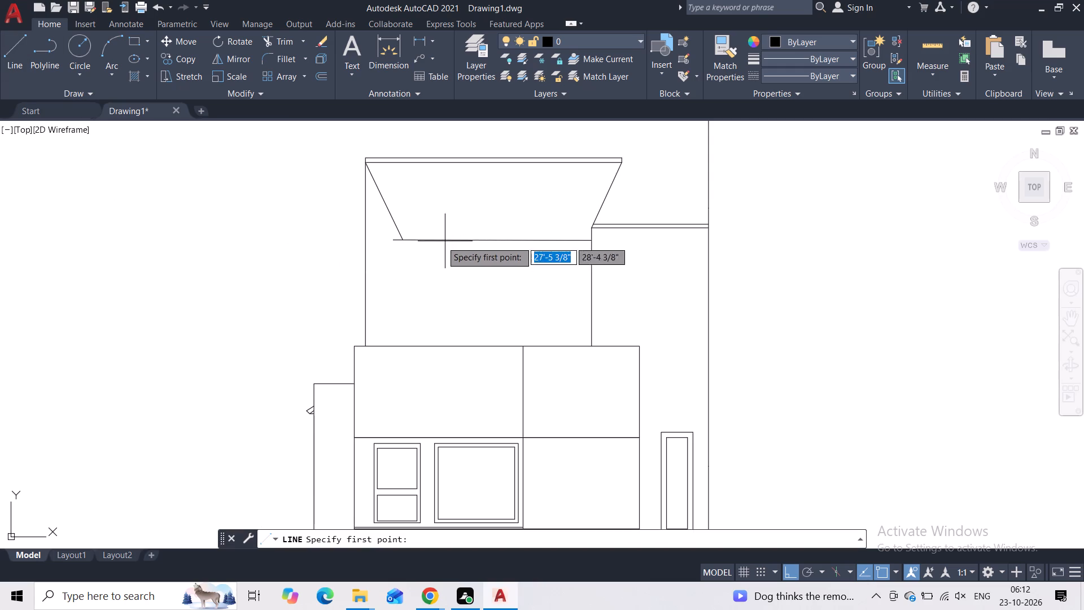
left_click(401, 242)
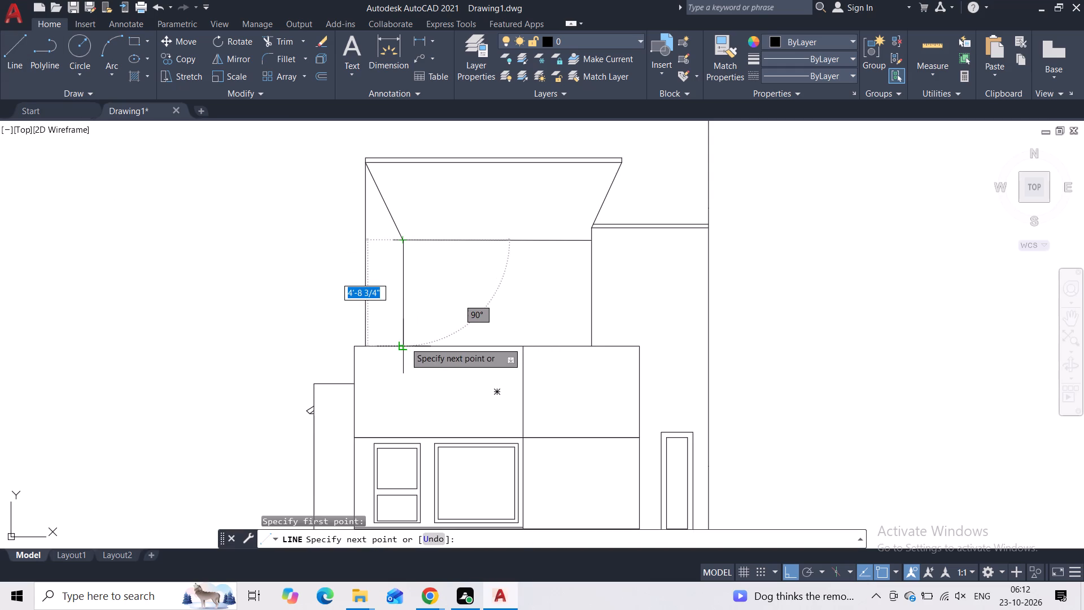
left_click(404, 343)
key("Escape")
Trim the inner horizontal line's short overhang to the left of the new vertical line.
scroll(384, 261, "up", 2)
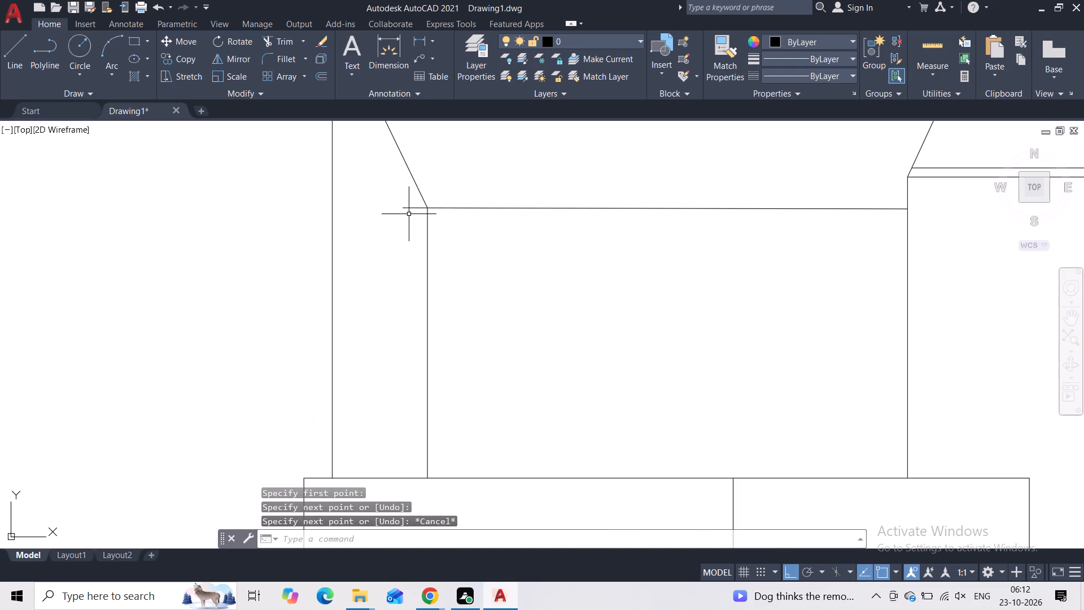
left_click(266, 41)
left_click_drag(401, 197, 417, 236)
key("Escape")
scroll(429, 238, "down", 3)
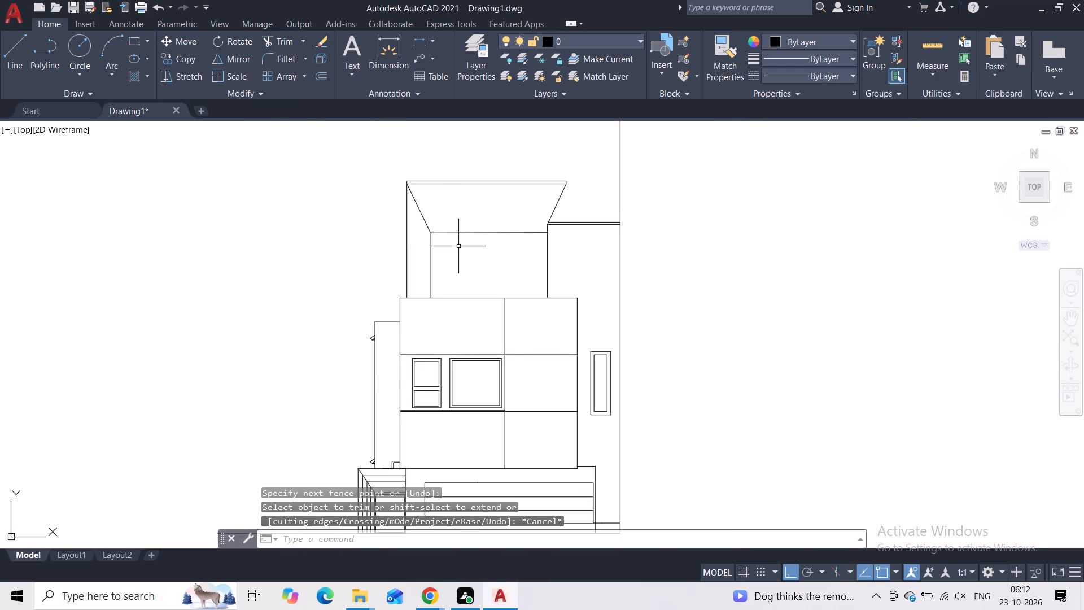
Draw a vertical line from the upper part of the roof's left slanted edge down to the top of the storey below.
middle_click(442, 214)
scroll(442, 214, "up", 1)
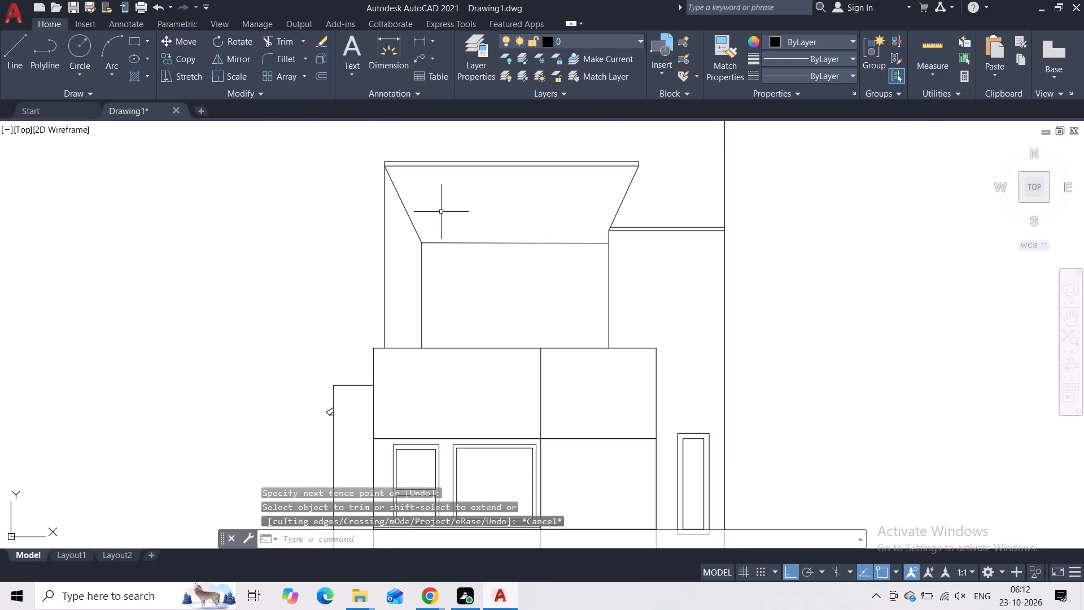
left_click(10, 55)
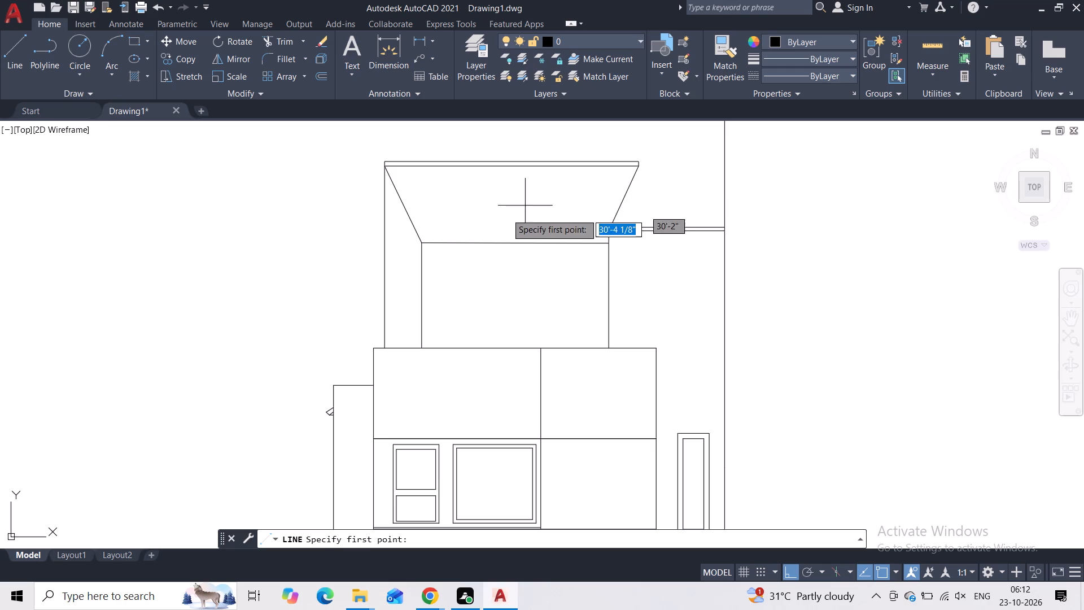
key("Escape")
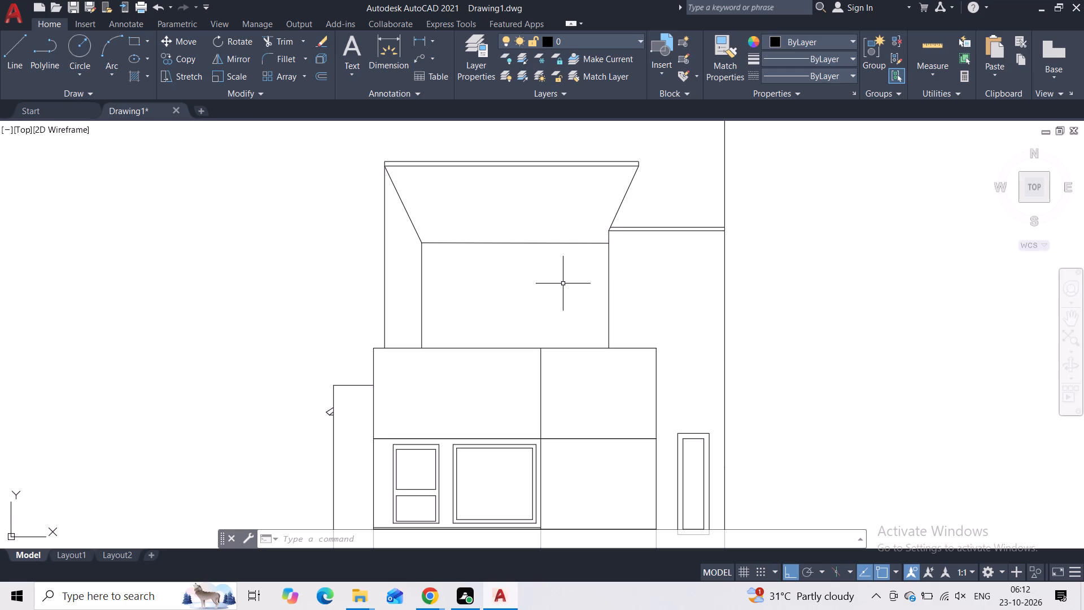
left_click(12, 62)
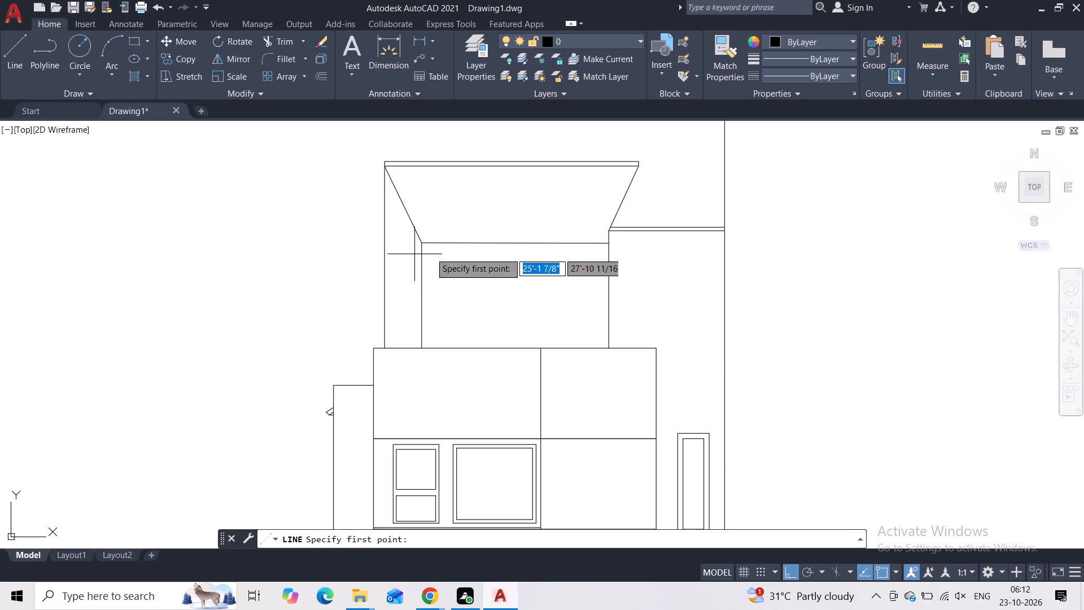
left_click(396, 193)
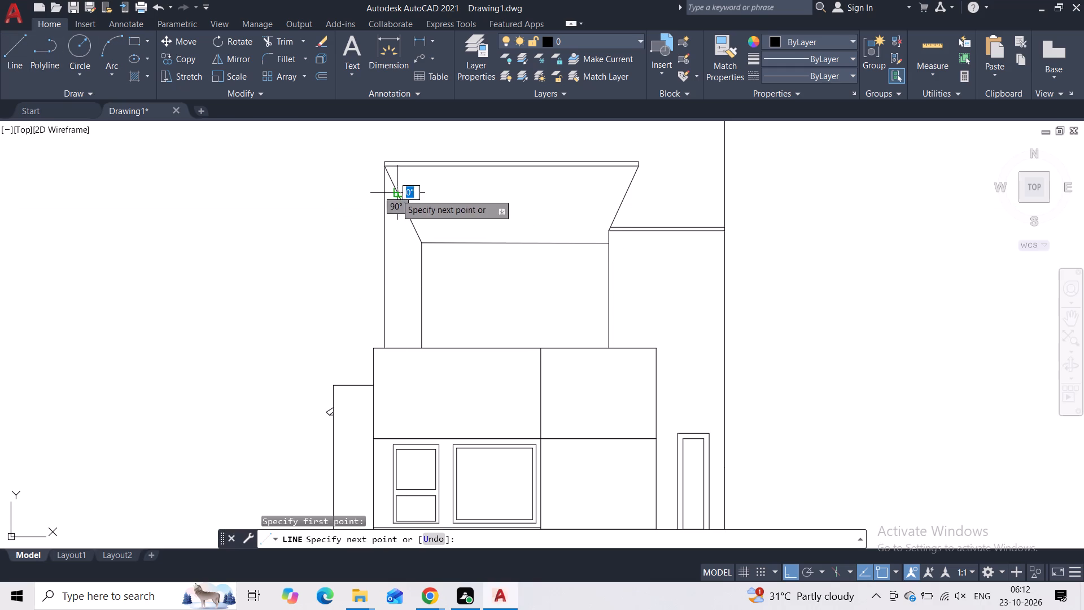
left_click(396, 348)
key("Escape")
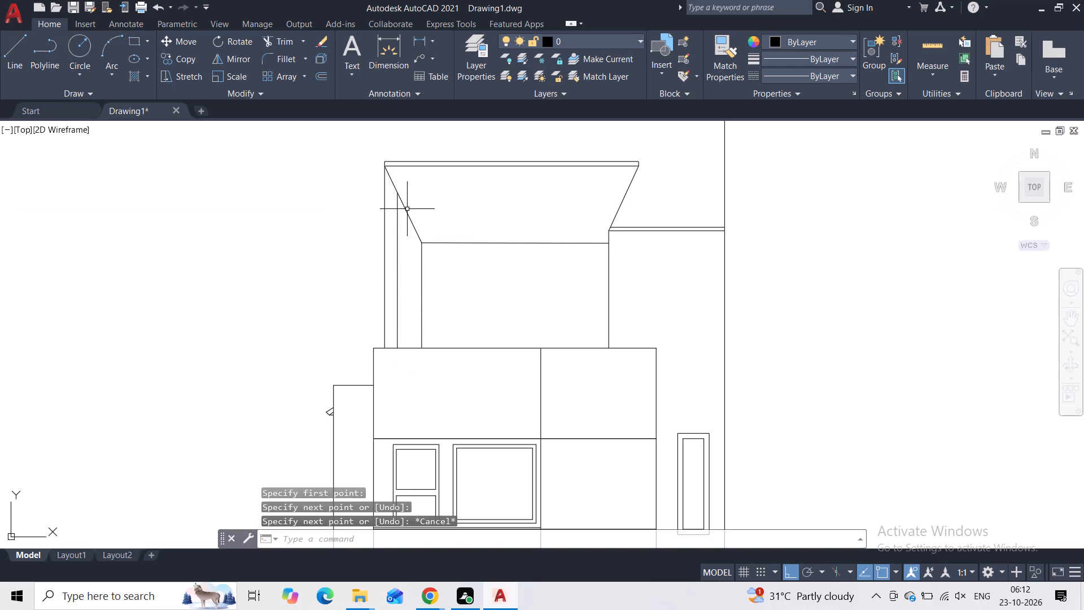
Draw a horizontal line from the new vertical's top end across the sloped roof toward the right slanted edge.
key("space")
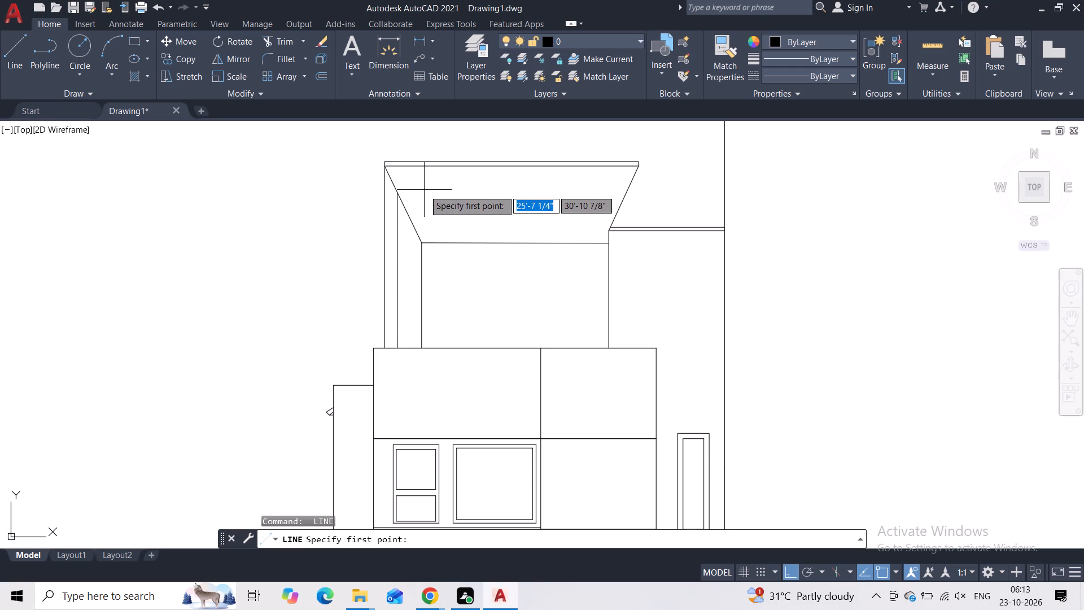
left_click(397, 194)
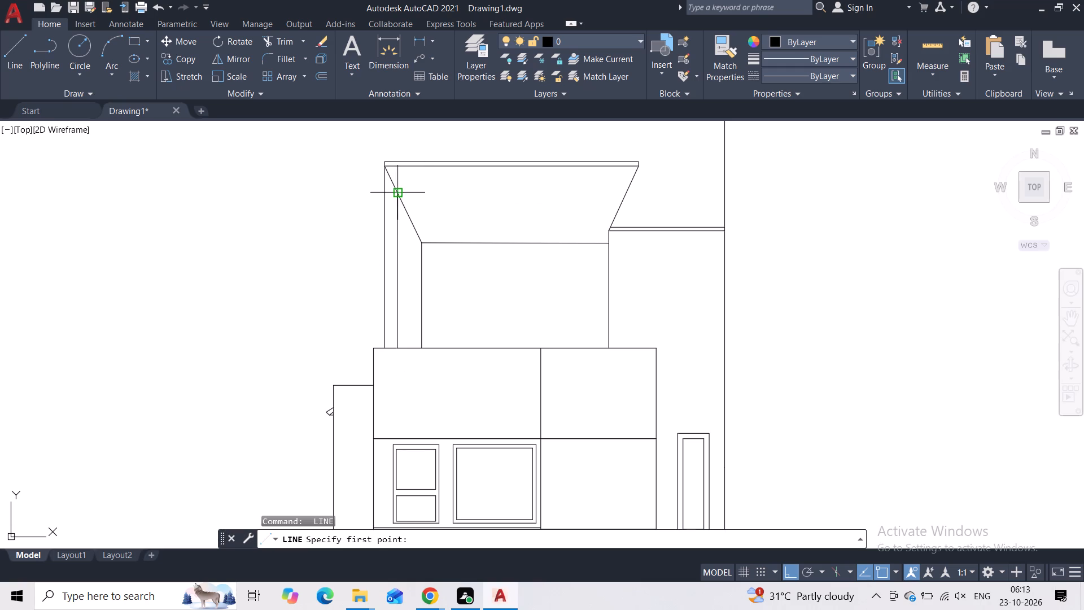
left_click(629, 192)
key("Escape")
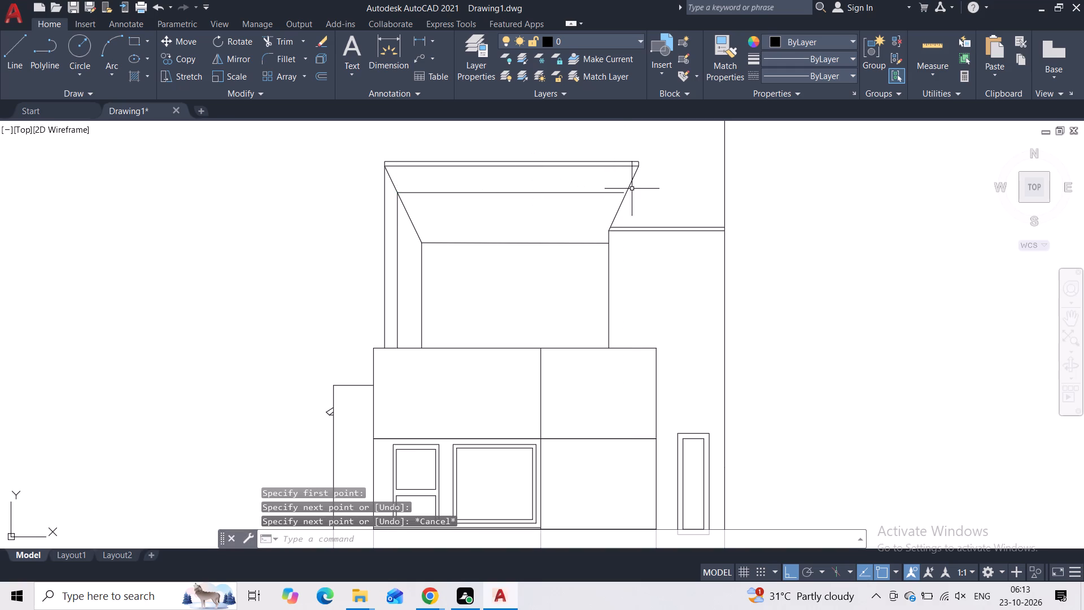
Extend the new horizontal line to meet the roof's right slanted edge.
scroll(630, 191, "up", 6)
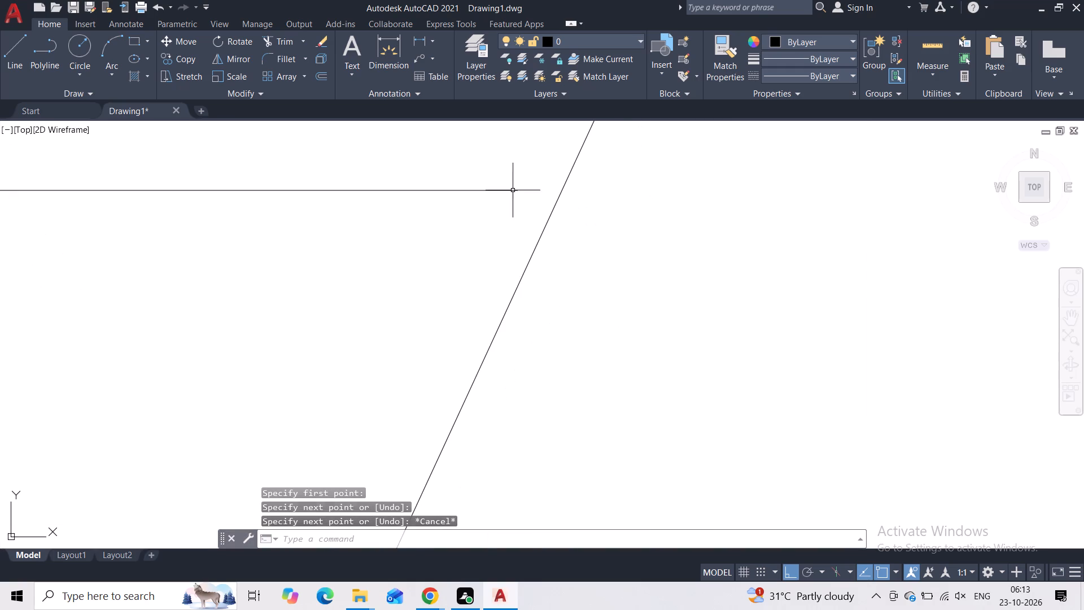
key("e")
key("x")
left_click(360, 173)
left_click(454, 190)
key("Escape")
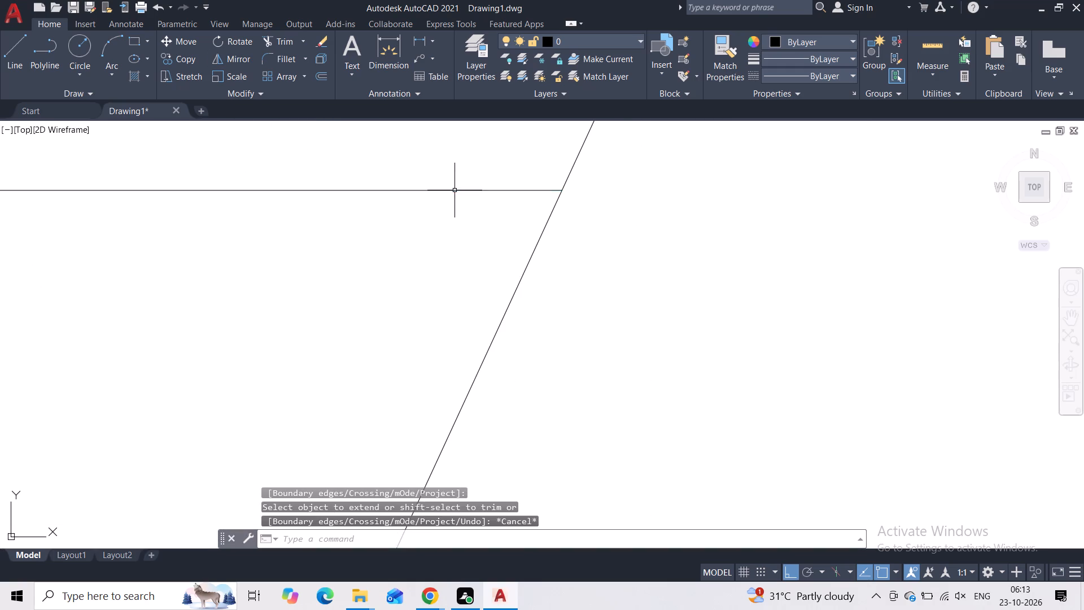
Draw a second horizontal line about 11'-3" long between the slanted edges, midway between the roof band and the first inner horizontal.
scroll(451, 215, "down", 5)
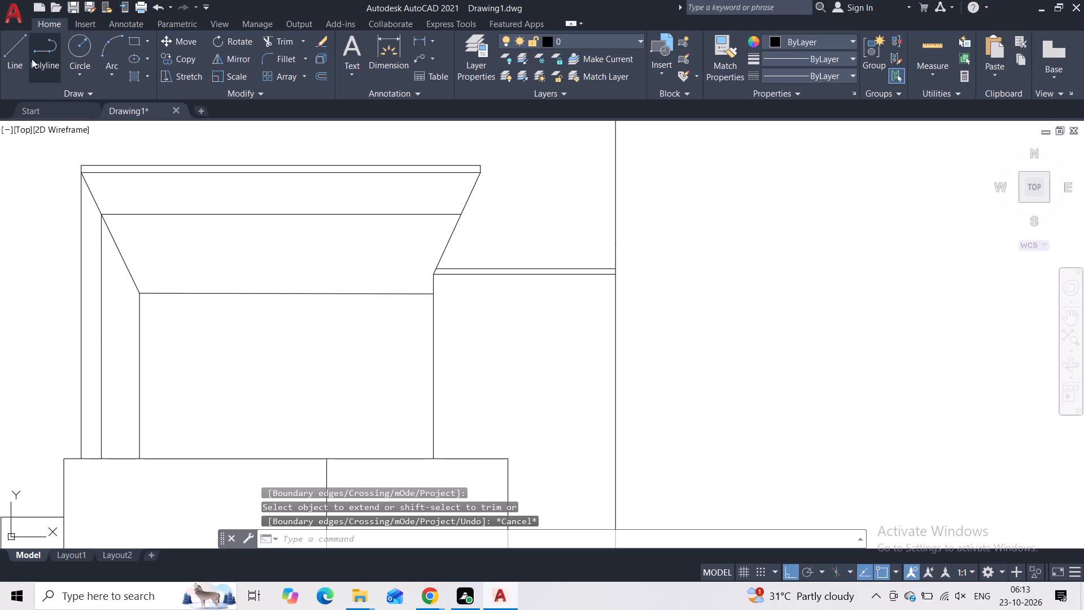
left_click(25, 58)
scroll(97, 194, "up", 1)
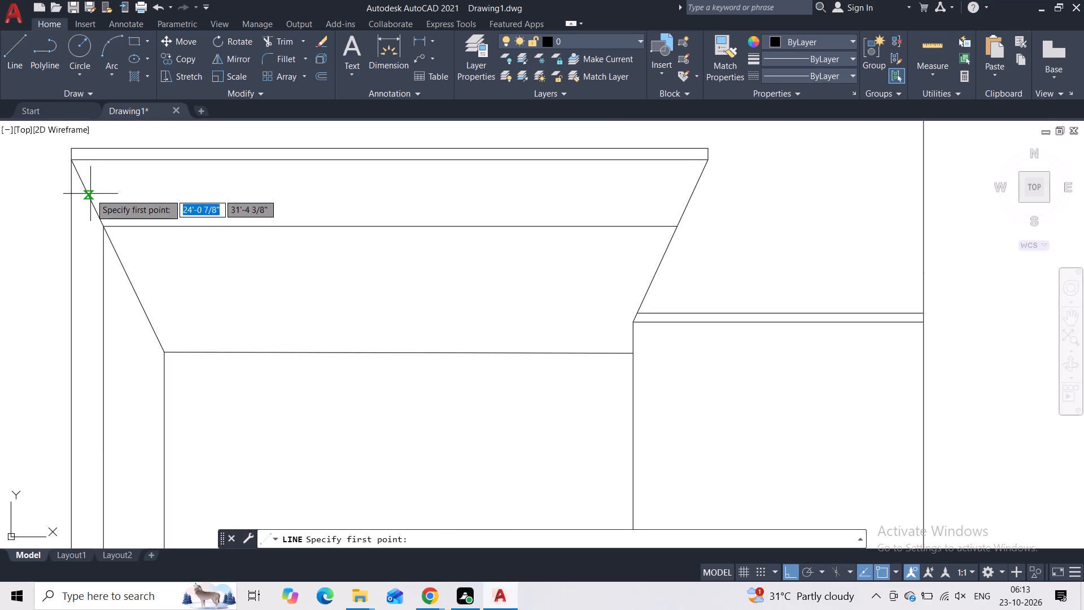
left_click(90, 194)
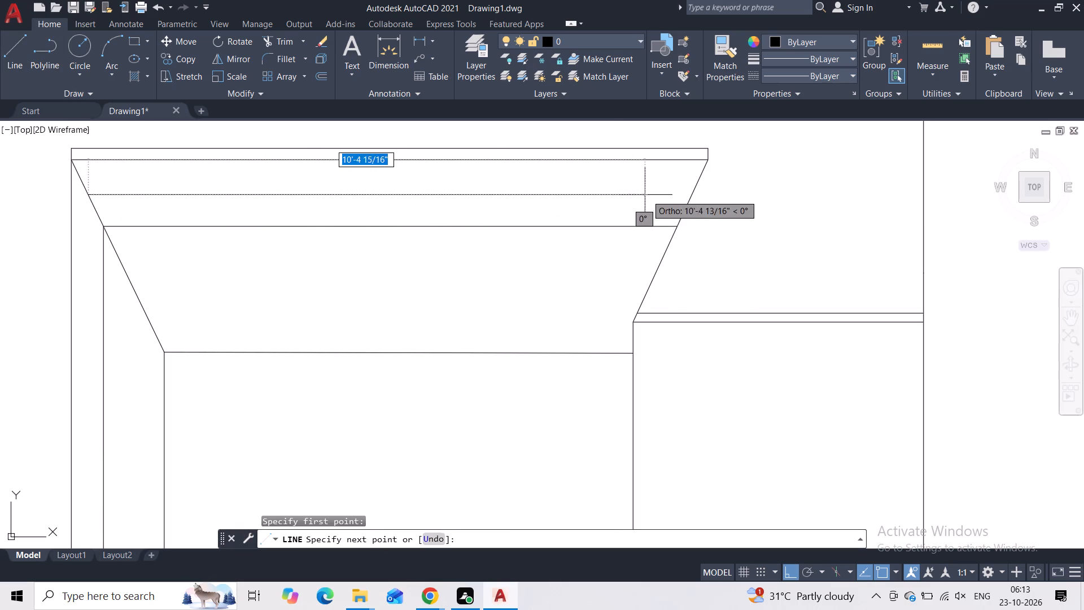
left_click(692, 195)
key("Escape")
middle_click_drag(302, 215, 541, 190)
scroll(390, 212, "down", 1)
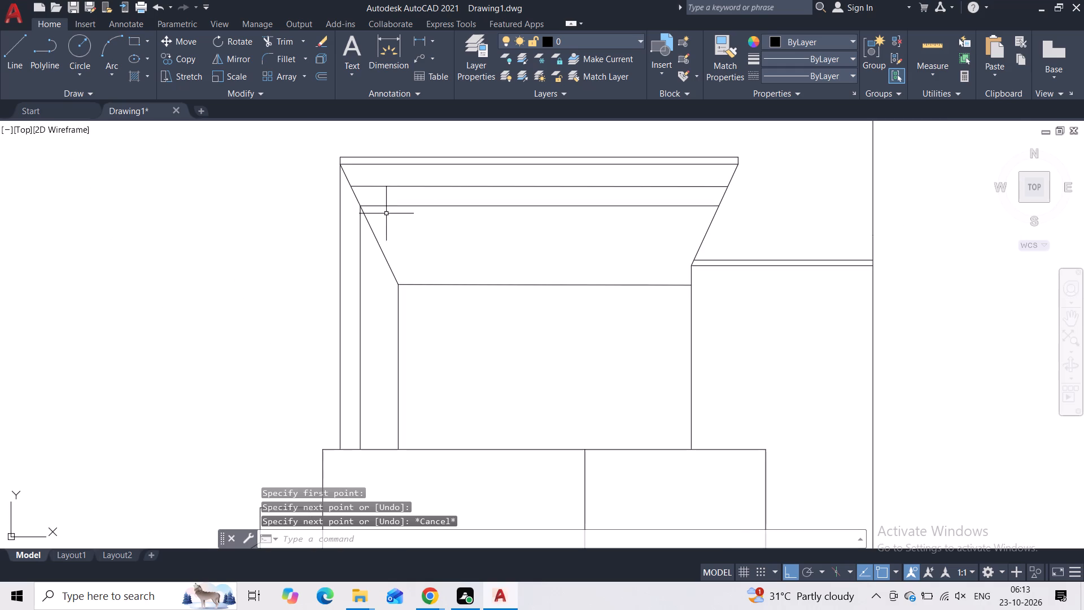
Draw a vertical line from the upper horizontal's left end down to the top of the storey below.
key("space")
left_click(351, 187)
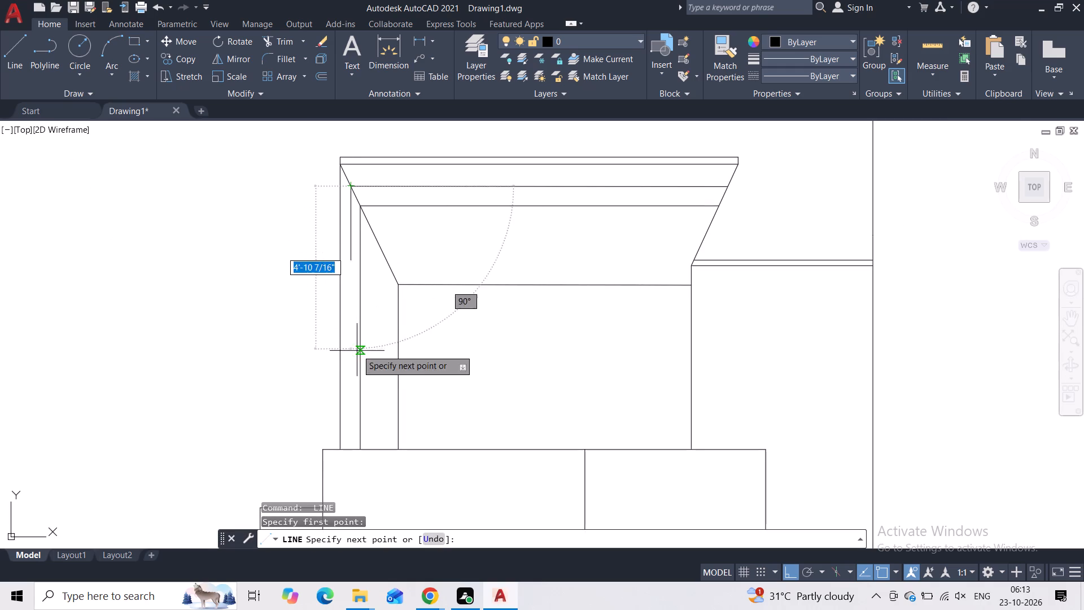
left_click(351, 449)
key("Escape")
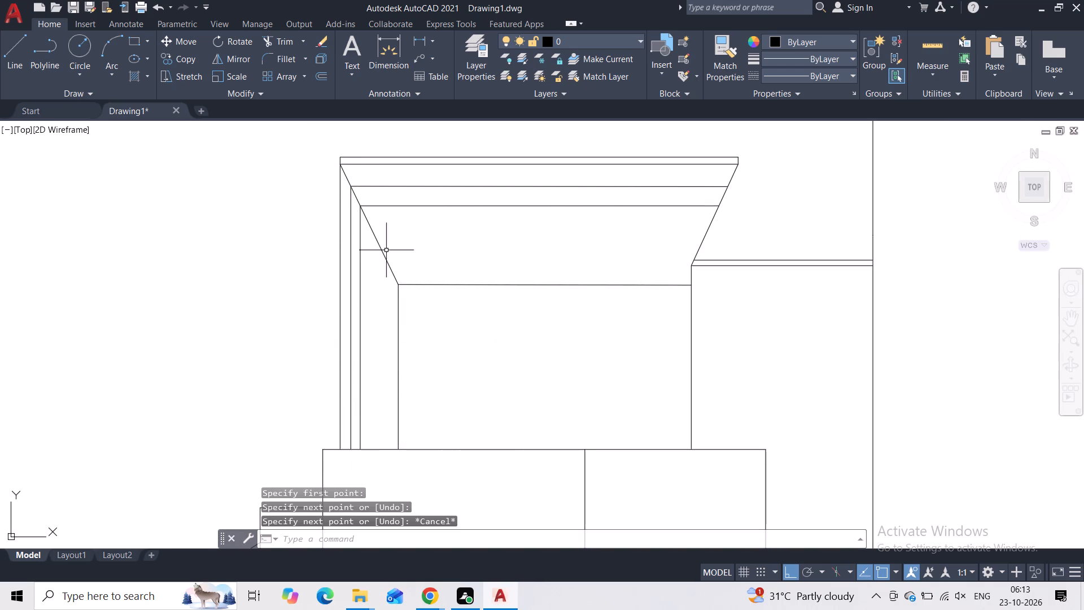
Draw a third vertical line from the left slanted edge, just inside the existing pair, down to the top of the storey below.
key("space")
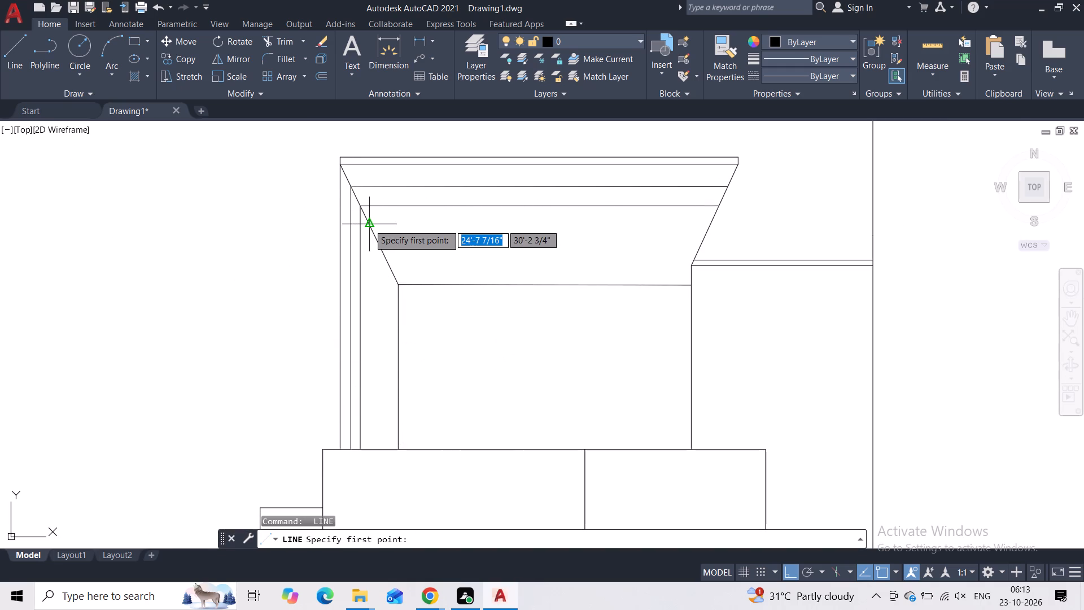
left_click(370, 232)
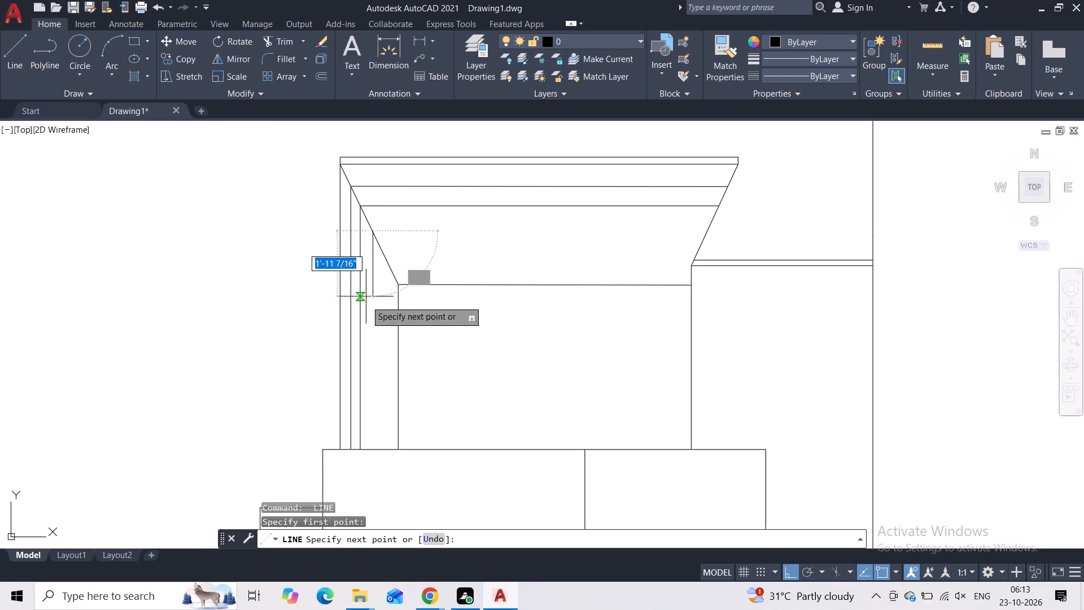
left_click(369, 446)
key("Escape")
Draw a line about 10'-1" long from the third vertical's top end across to the right slanted edge.
key("space")
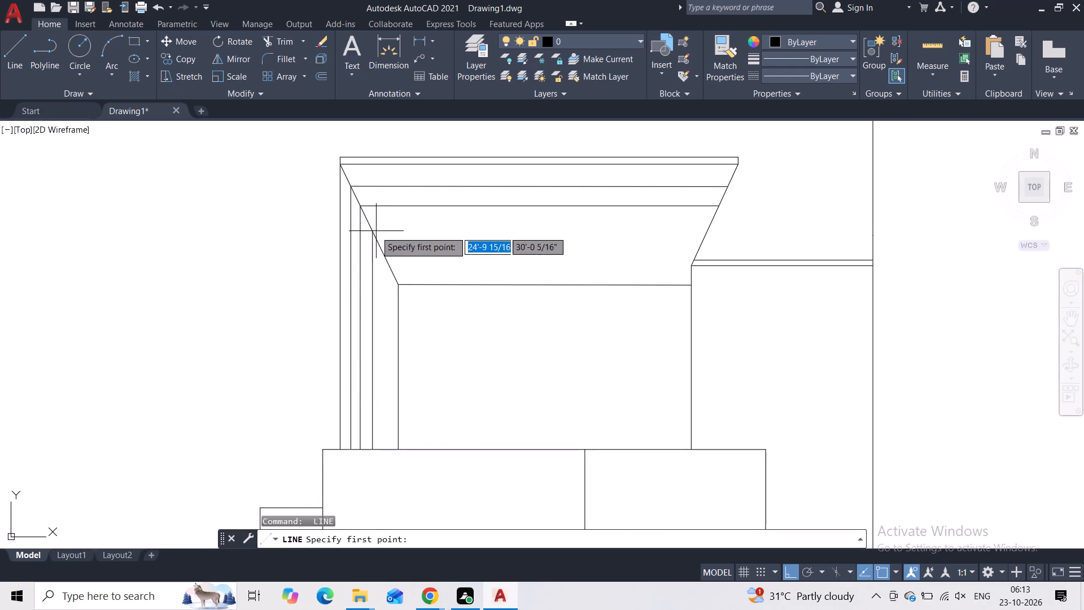
left_click(375, 231)
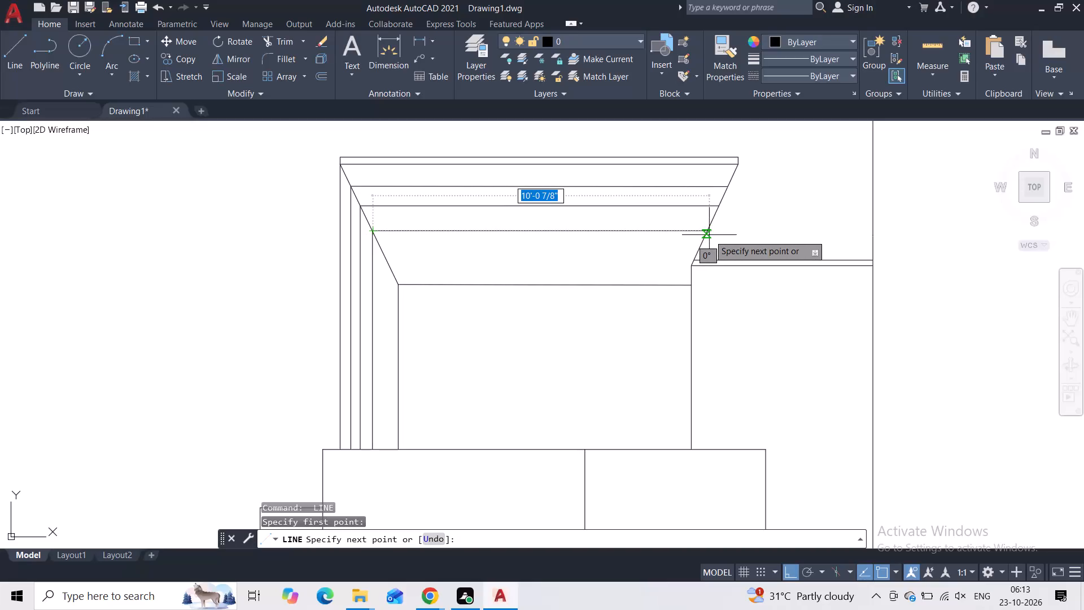
left_click(710, 235)
key("Escape")
Examine the third roof line's alignment and where it meets the right slanted edge.
scroll(657, 237, "up", 1)
middle_click_drag(509, 289, 486, 237)
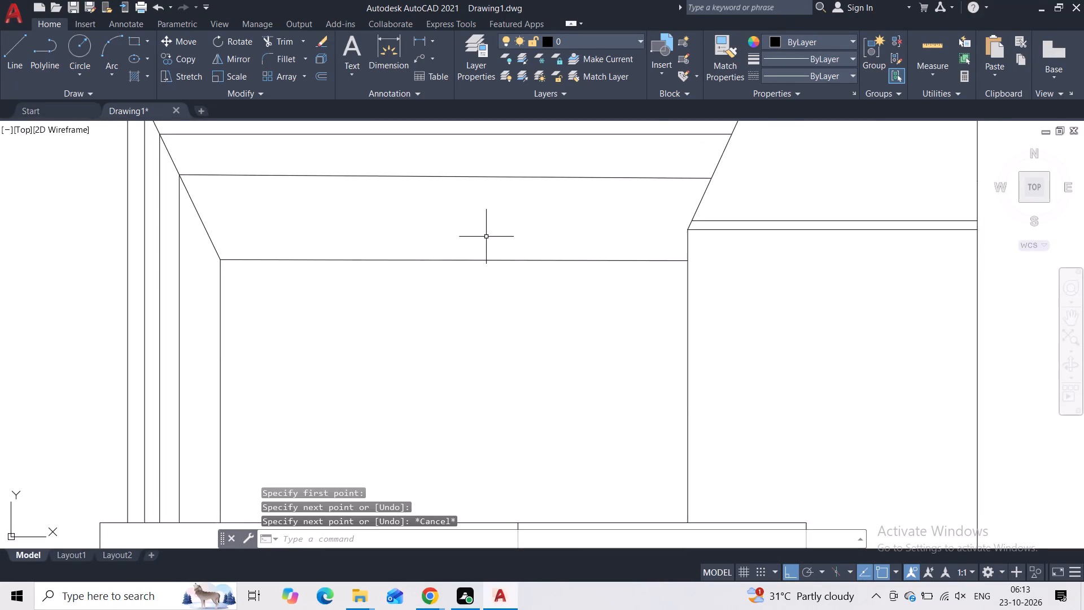
scroll(486, 237, "down", 2)
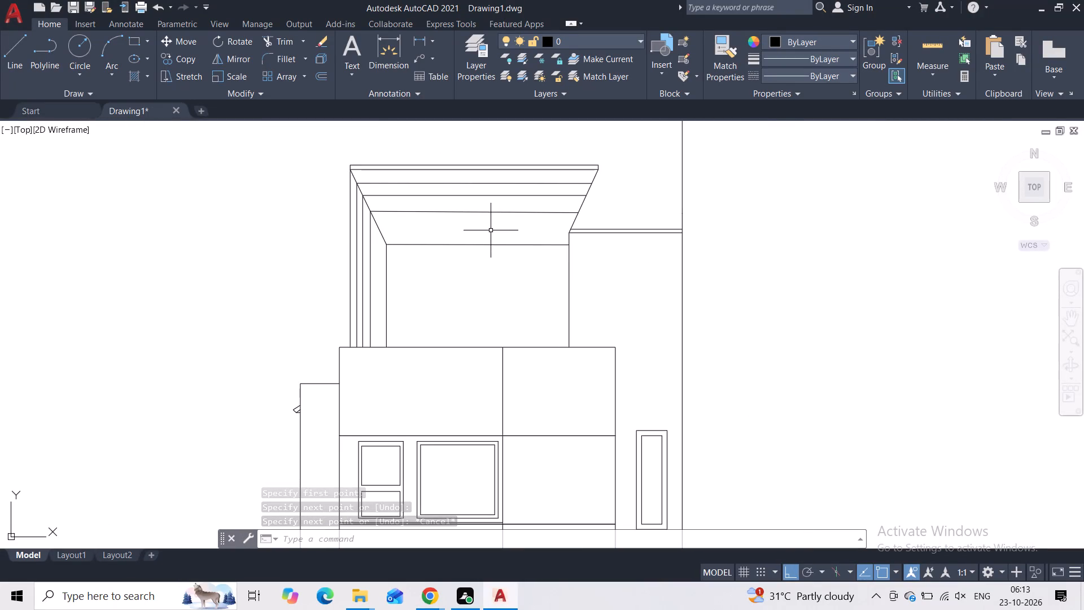
left_click(493, 210)
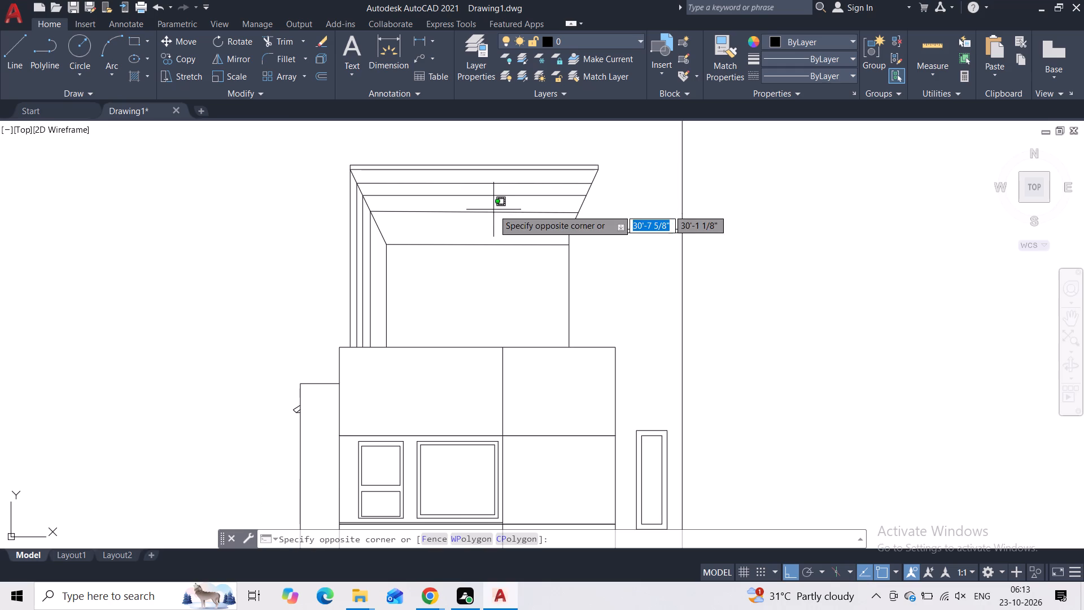
left_click(493, 213)
scroll(528, 207, "up", 3)
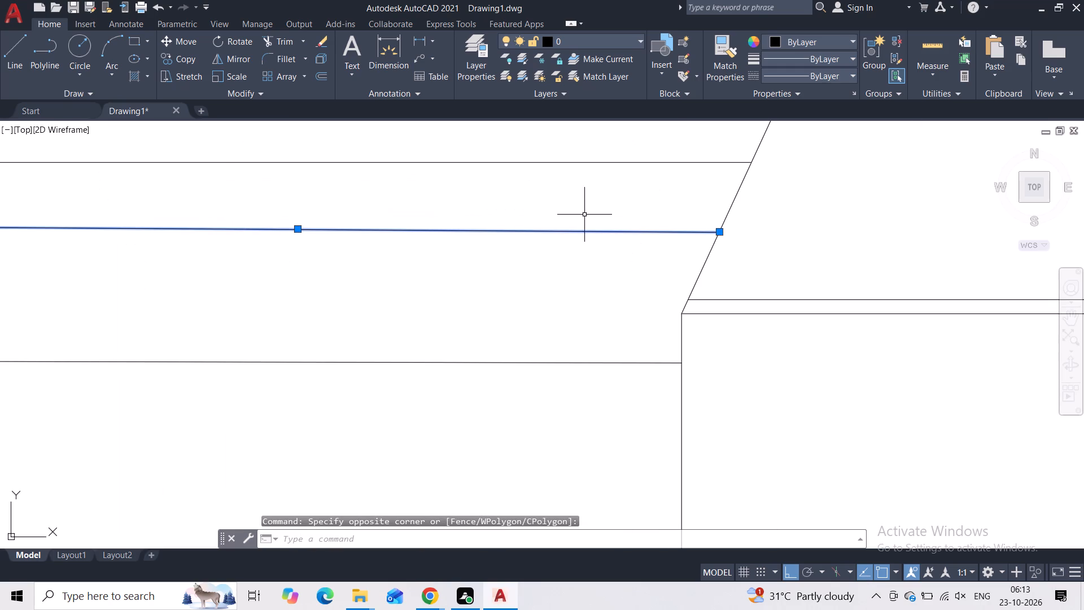
scroll(586, 217, "down", 1)
key("Escape")
scroll(575, 227, "down", 3)
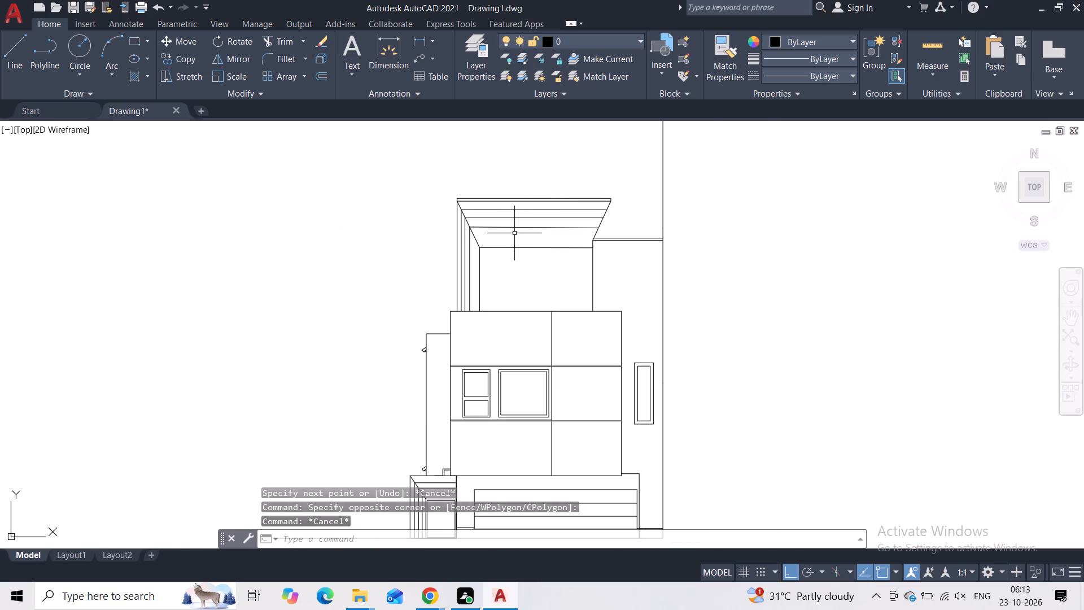
Draw a fourth vertical line from the lower part of the left slanted edge down to the top of the storey below.
key("space")
scroll(487, 234, "up", 3)
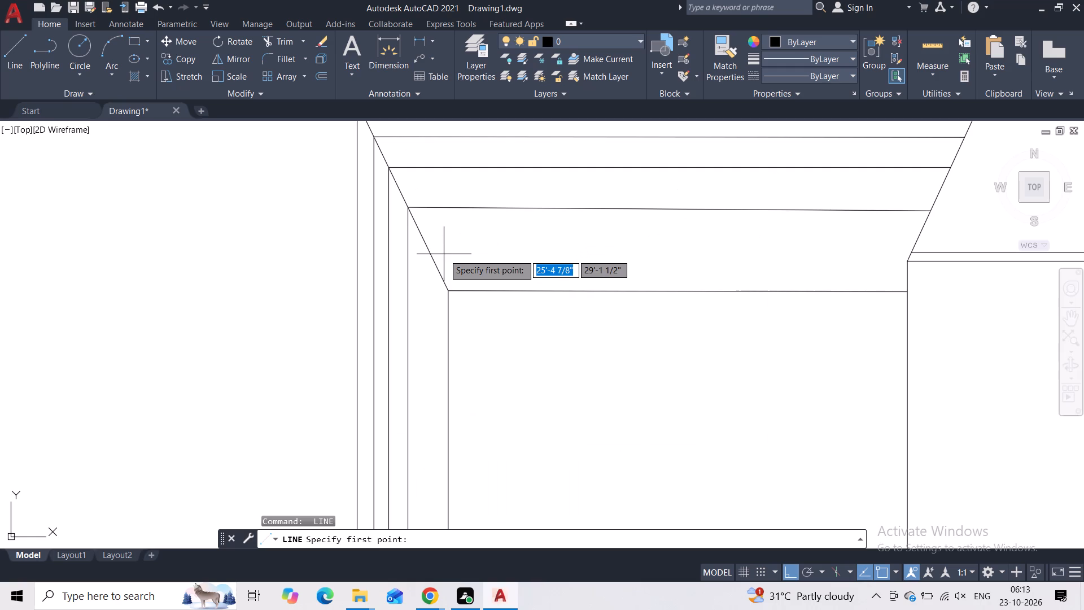
left_click(429, 252)
middle_click_drag(419, 347, 413, 216)
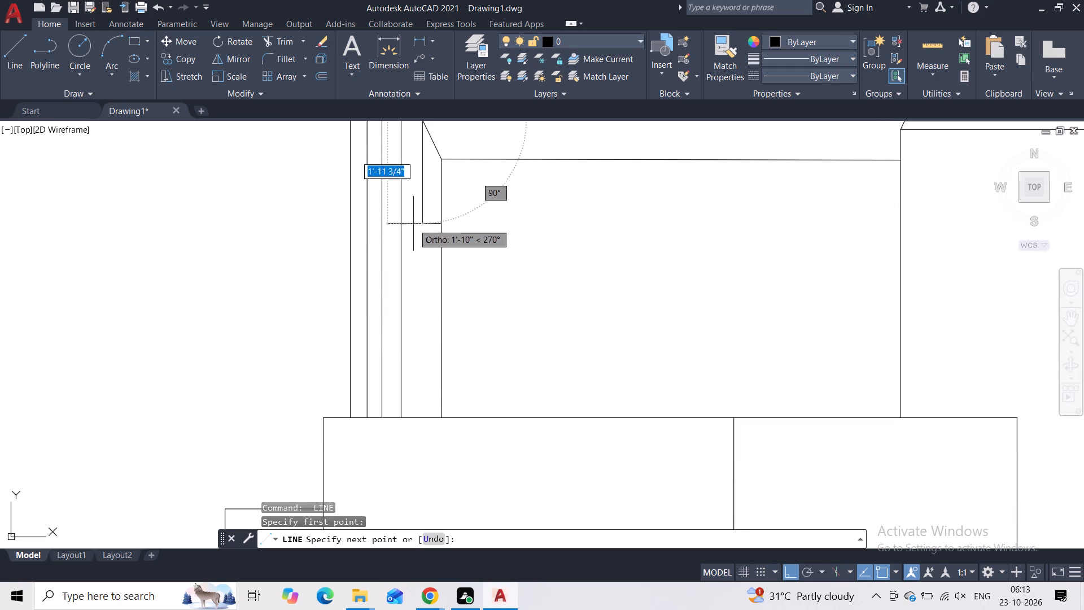
left_click(422, 412)
key("Escape")
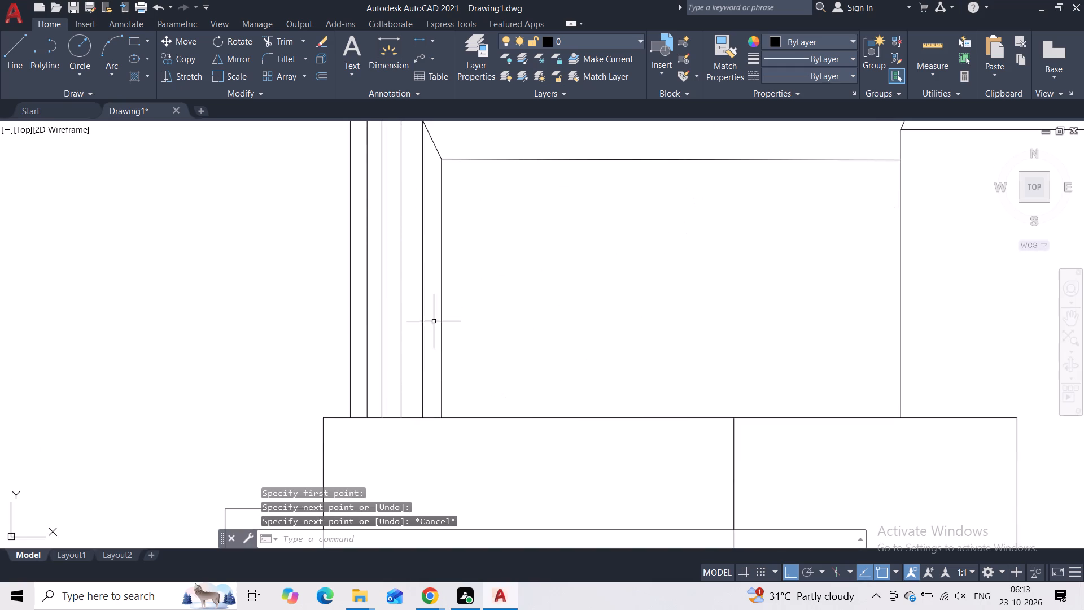
Draw a line about 9'-3" long from the fourth vertical's top end across to the right slanted edge.
middle_click_drag(447, 244, 400, 417)
key("space")
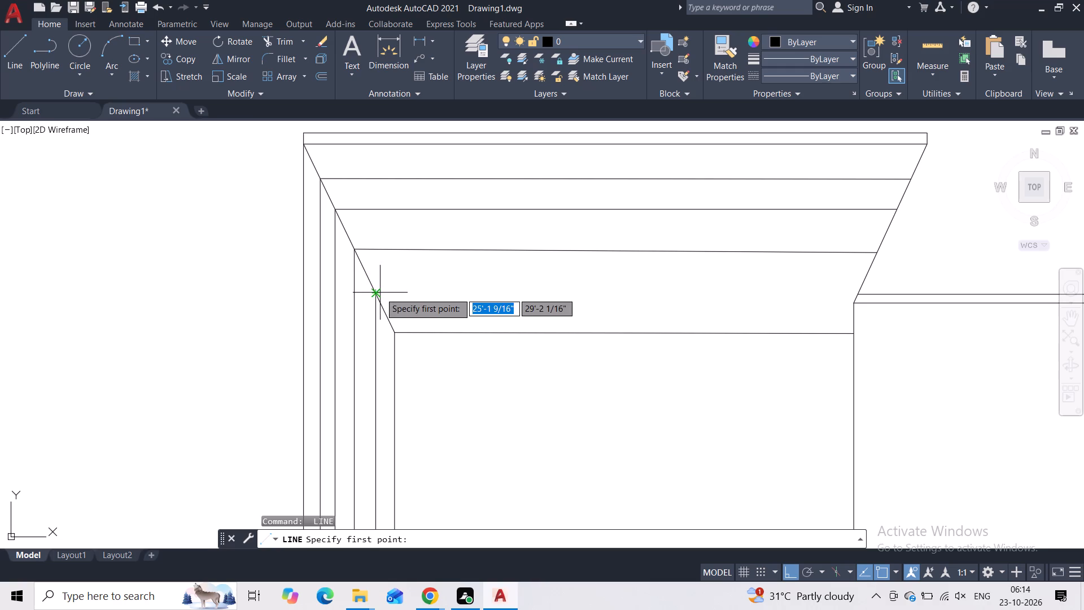
left_click(378, 294)
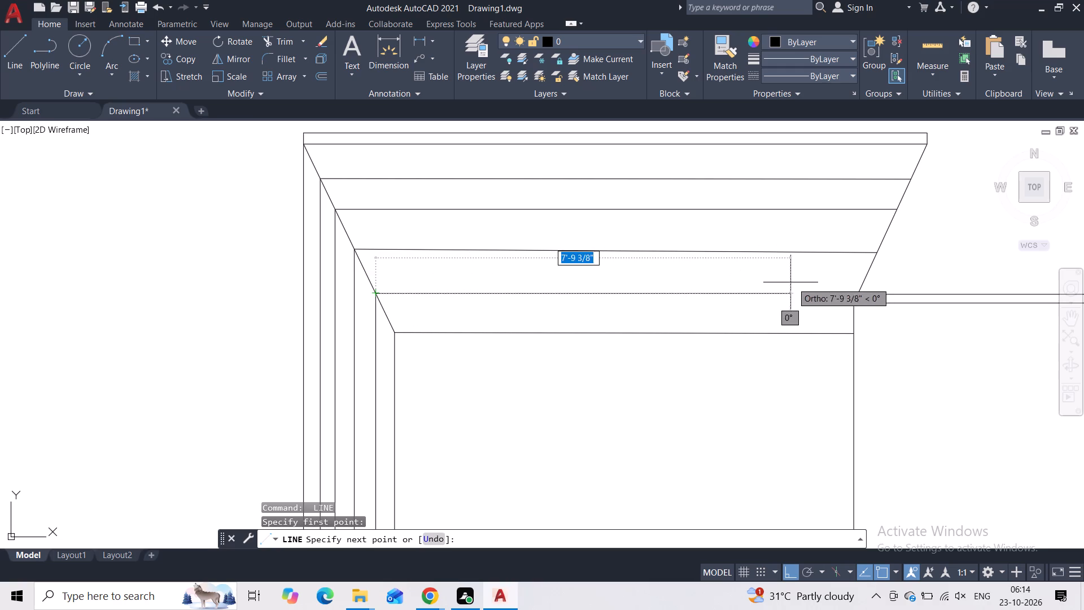
scroll(857, 298, "up", 4)
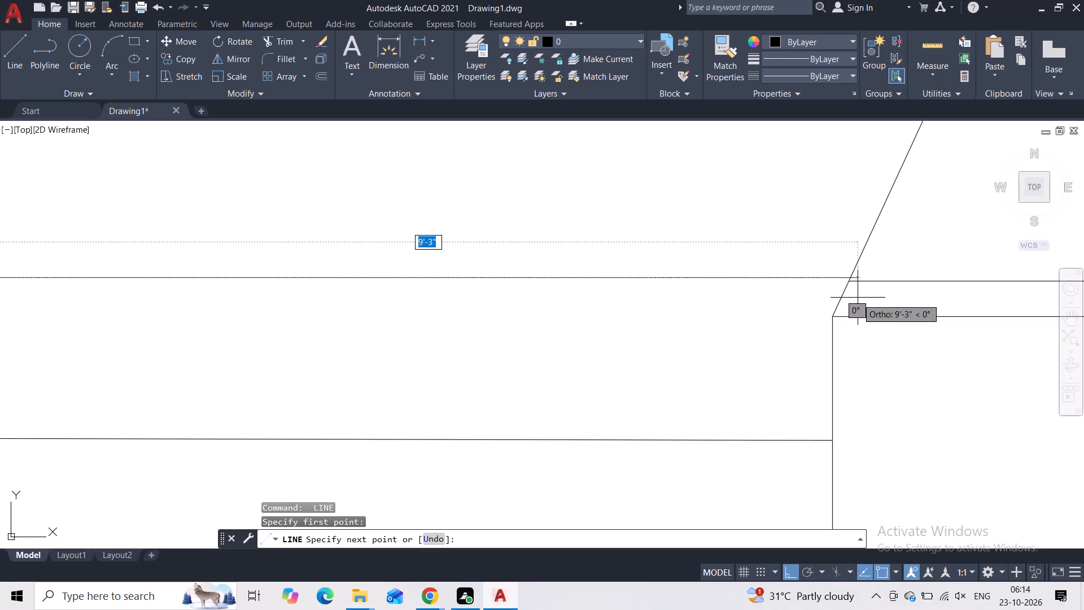
left_click(849, 273)
key("Escape")
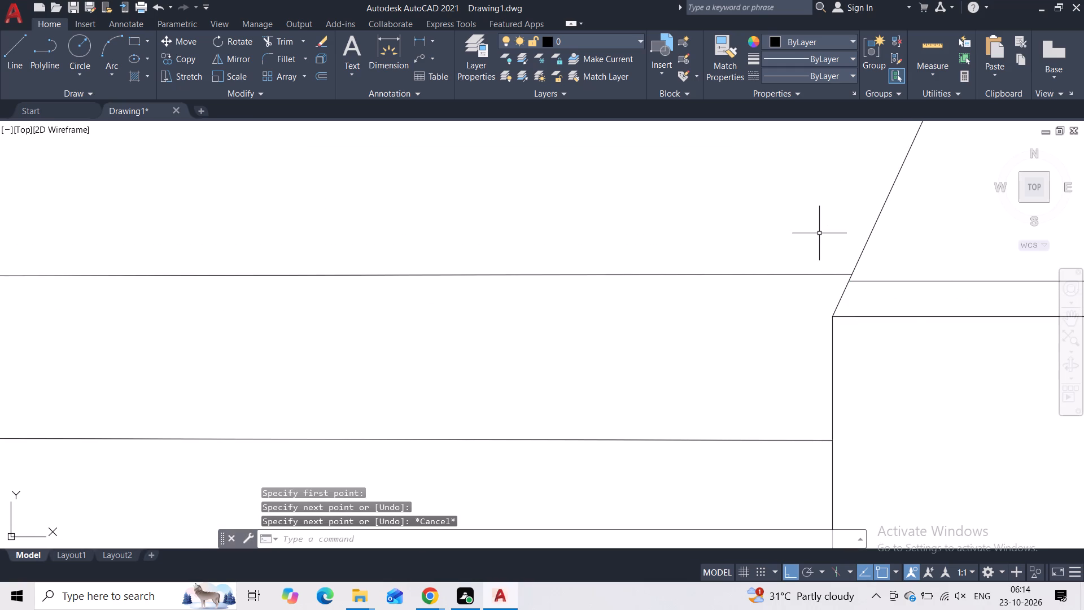
scroll(819, 233, "down", 3)
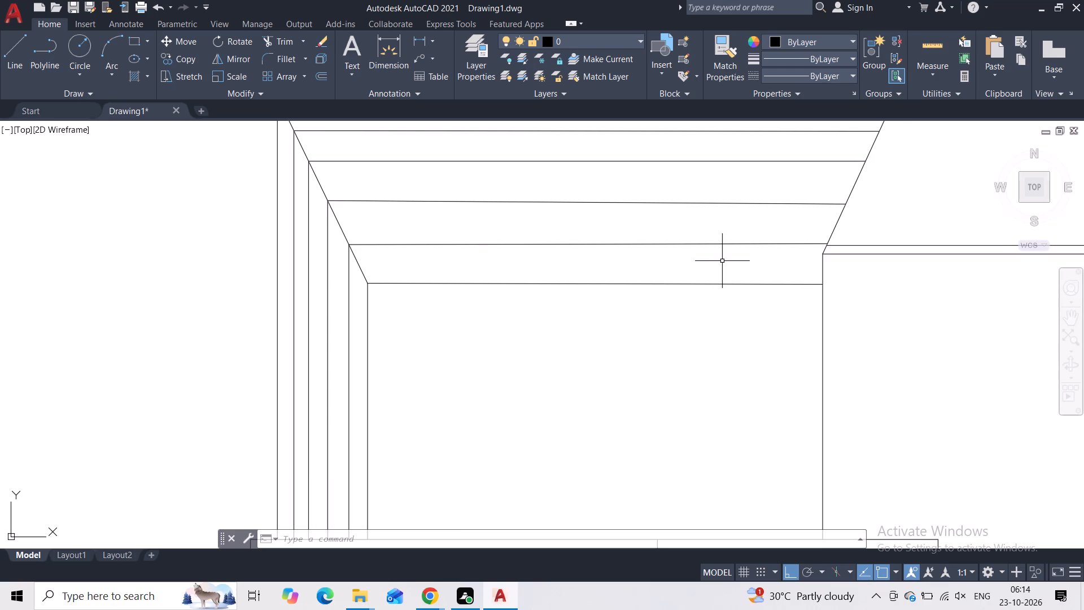
Draw verticals from the top end of the right slanted edge and from the first recess line's end down to the adjoining block's top.
middle_click_drag(754, 232, 536, 335)
key("space")
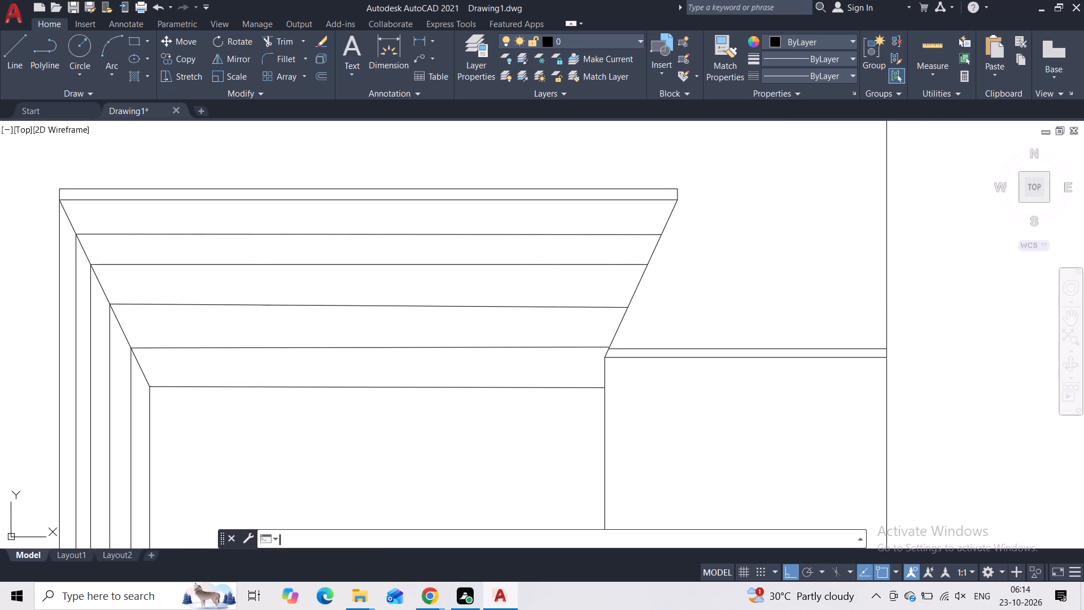
left_click(680, 201)
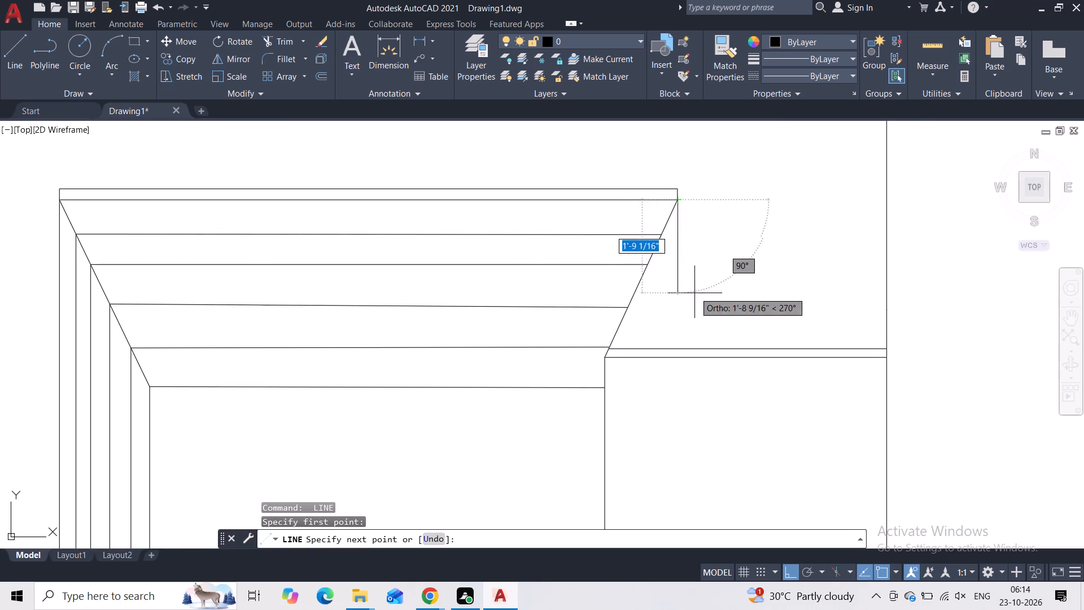
left_click(676, 343)
key("Escape")
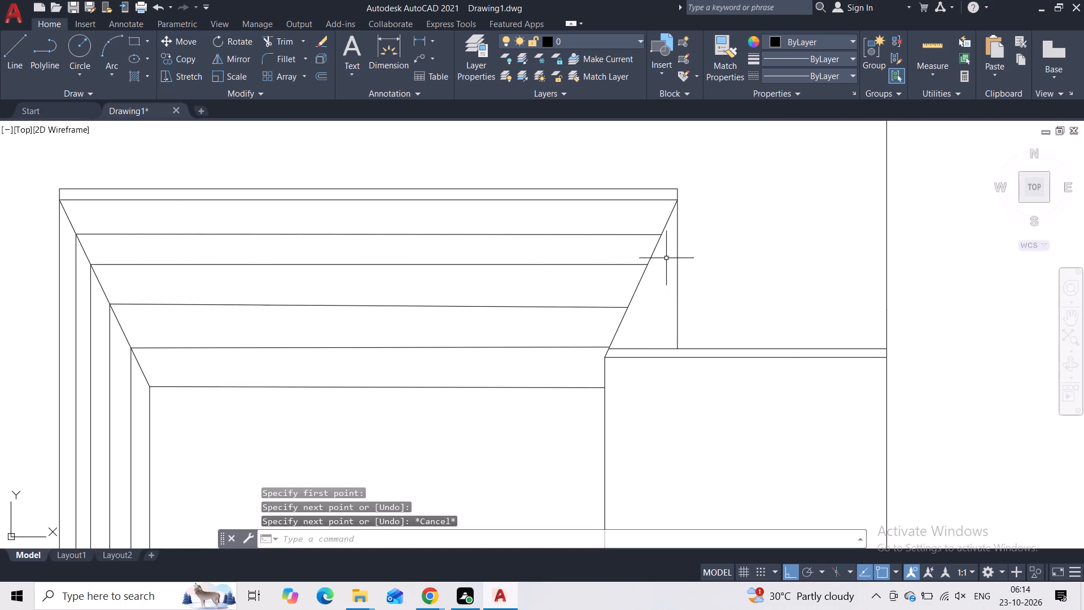
key("space")
left_click(663, 235)
left_click(662, 343)
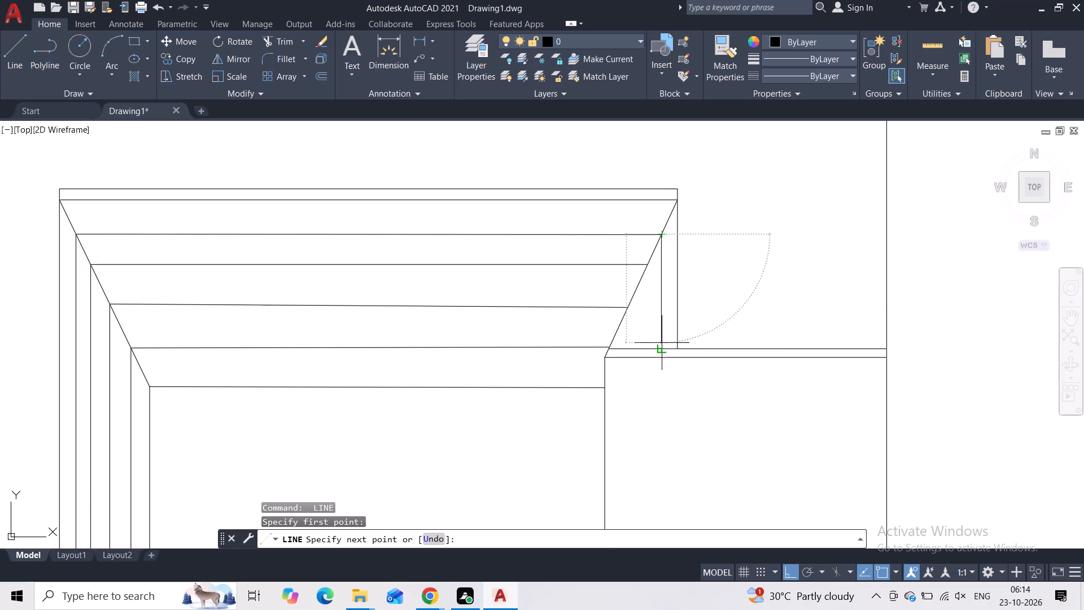
key("Escape")
Draw verticals from the second and third recess lines' ends on the right slanted edge down to the adjoining block's top.
key("space")
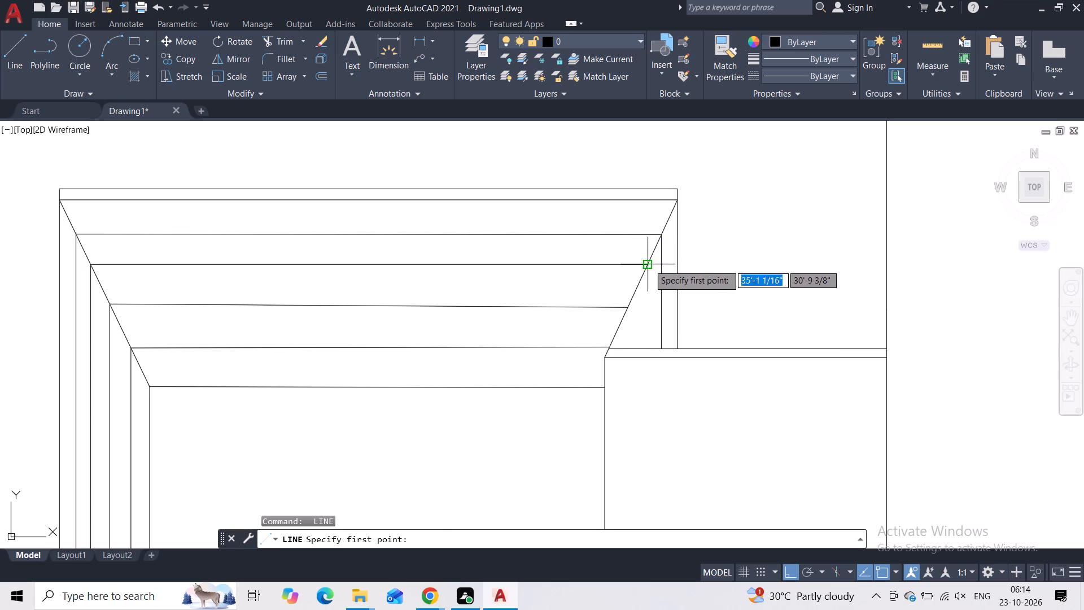
left_click(649, 264)
left_click(645, 345)
key("Escape")
key("space")
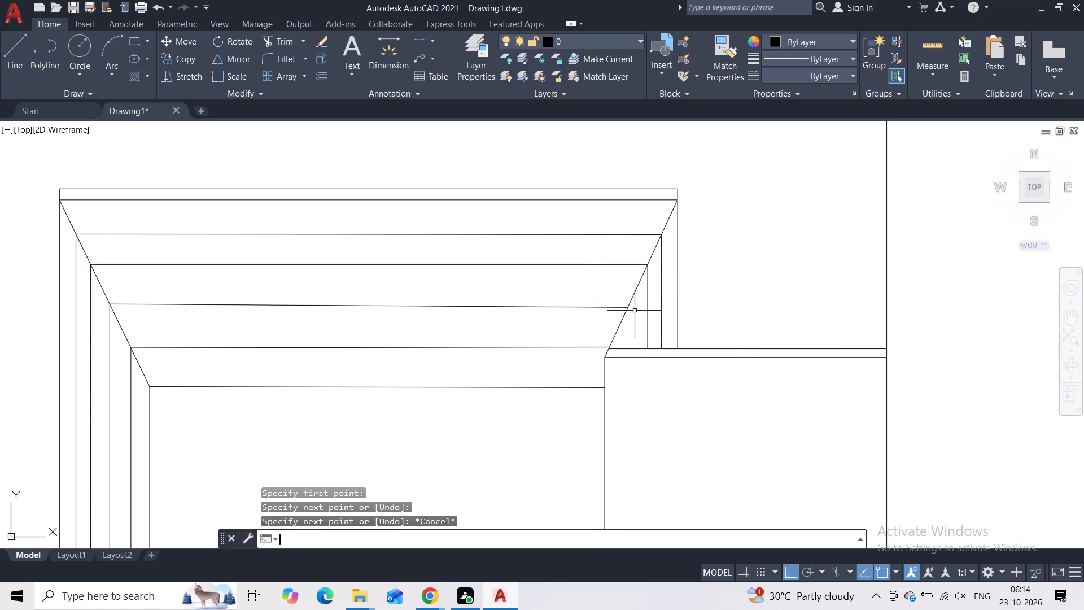
left_click(631, 310)
left_click(625, 343)
key("Escape")
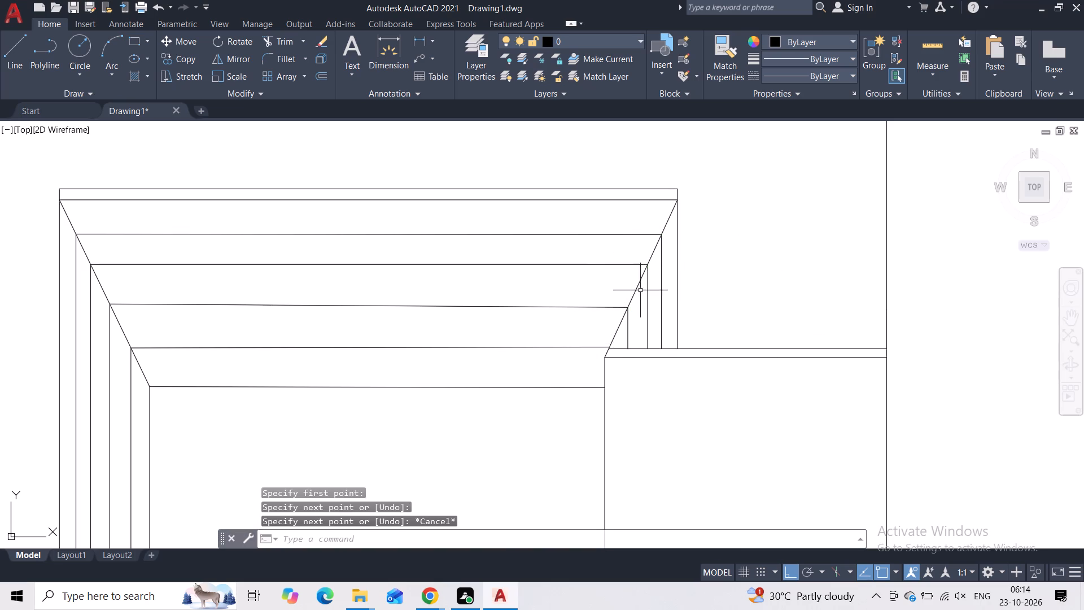
Draw an L-shaped line off the inner wall's left edge, about 1' across and about 1' up to the lowest recess line.
scroll(713, 262, "down", 2)
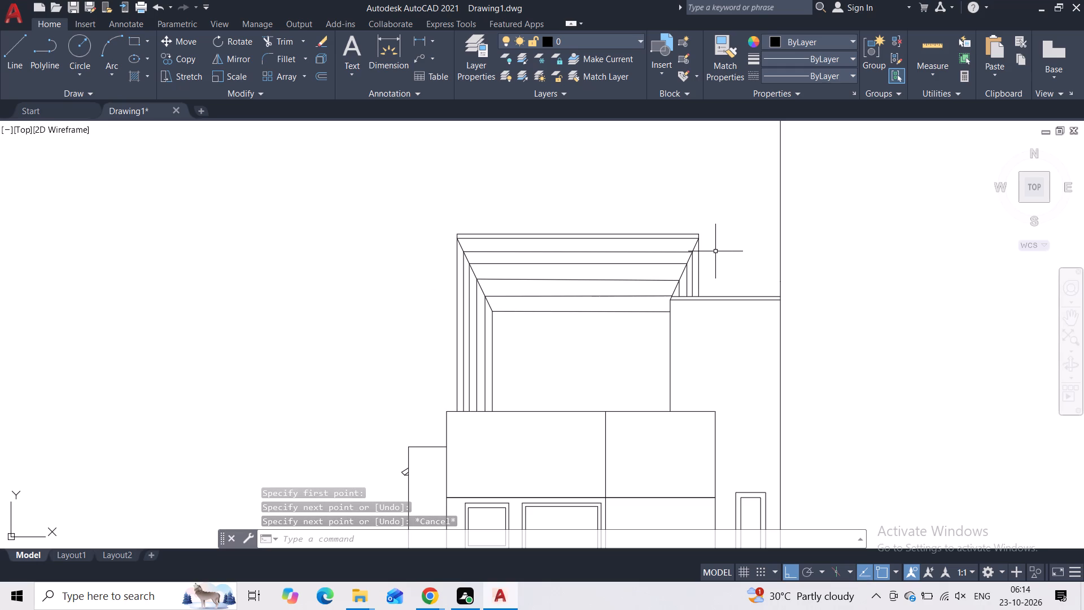
middle_click_drag(730, 366, 469, 275)
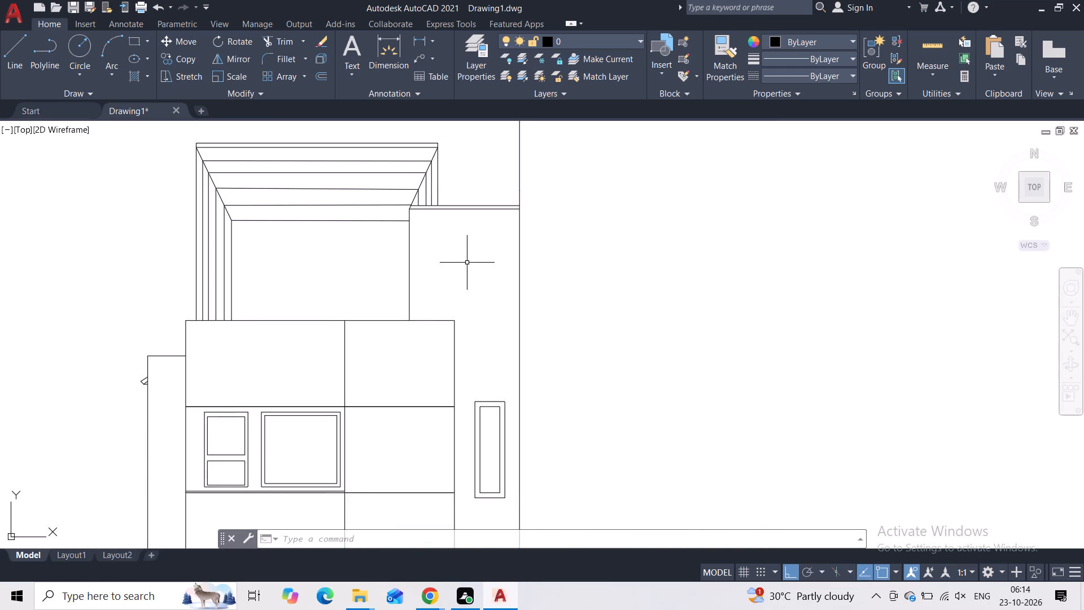
middle_click_drag(404, 360, 497, 297)
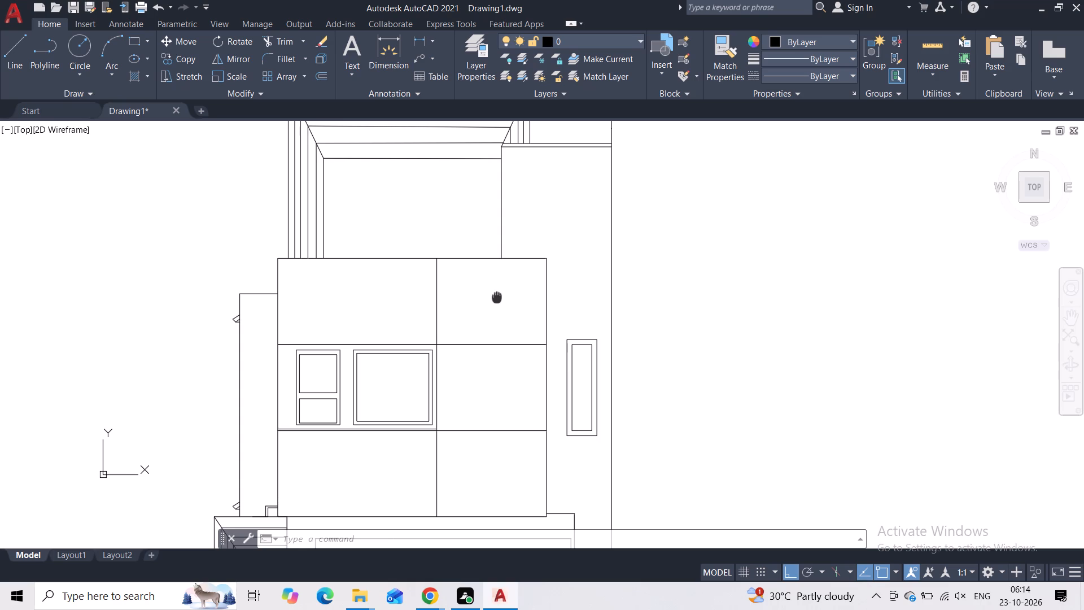
middle_click_drag(497, 297, 531, 328)
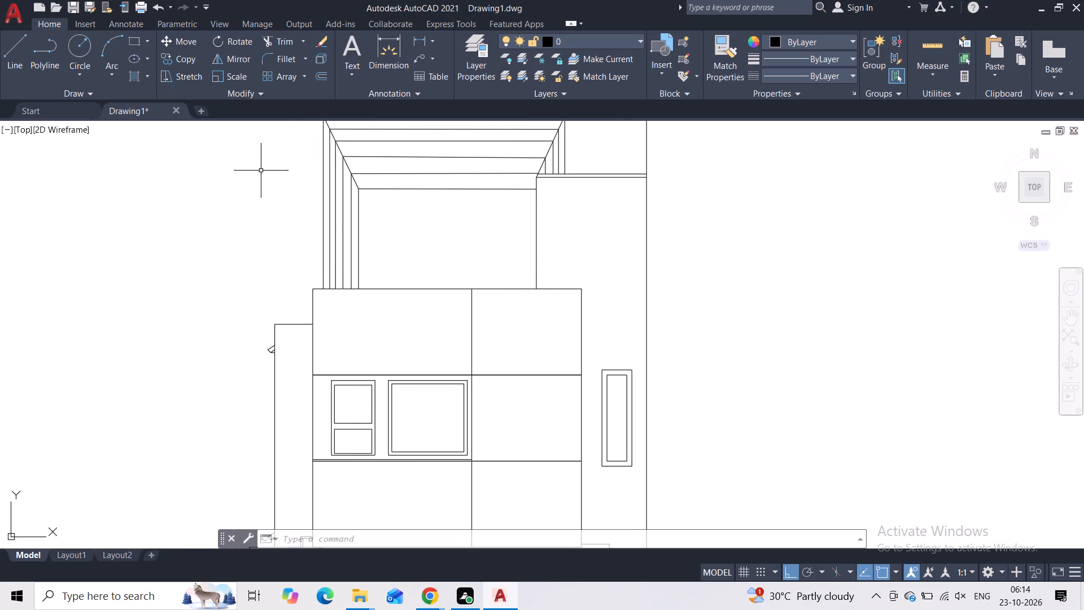
left_click(8, 67)
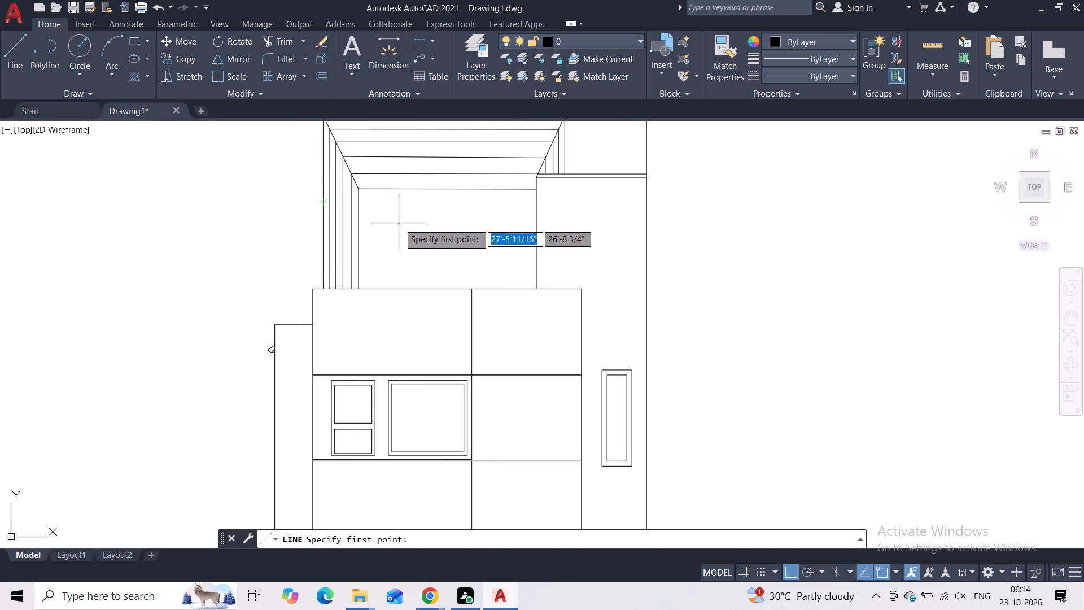
scroll(374, 204, "up", 2)
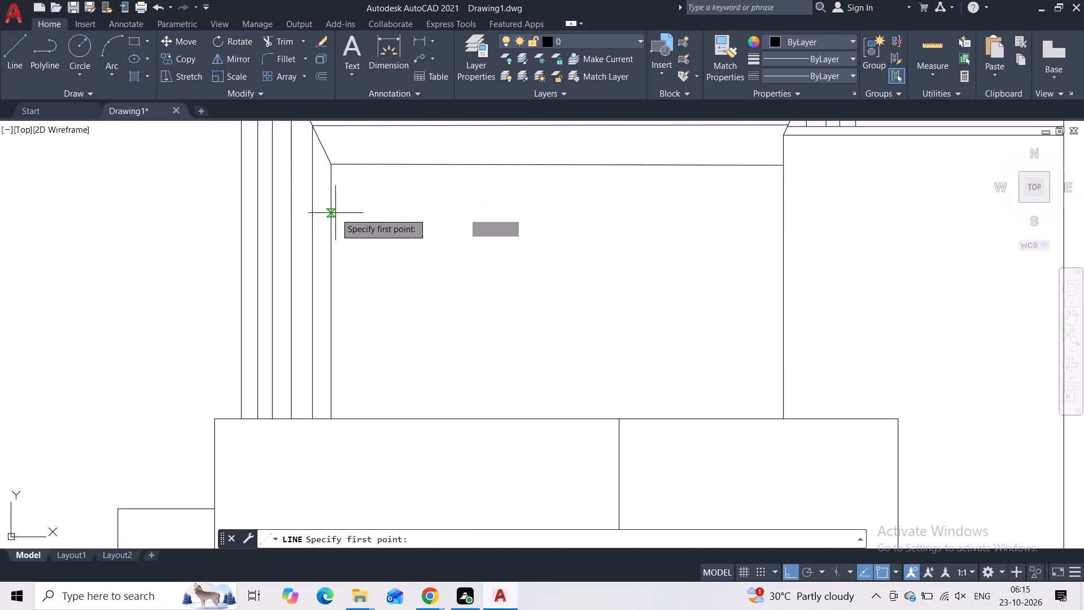
left_click(333, 218)
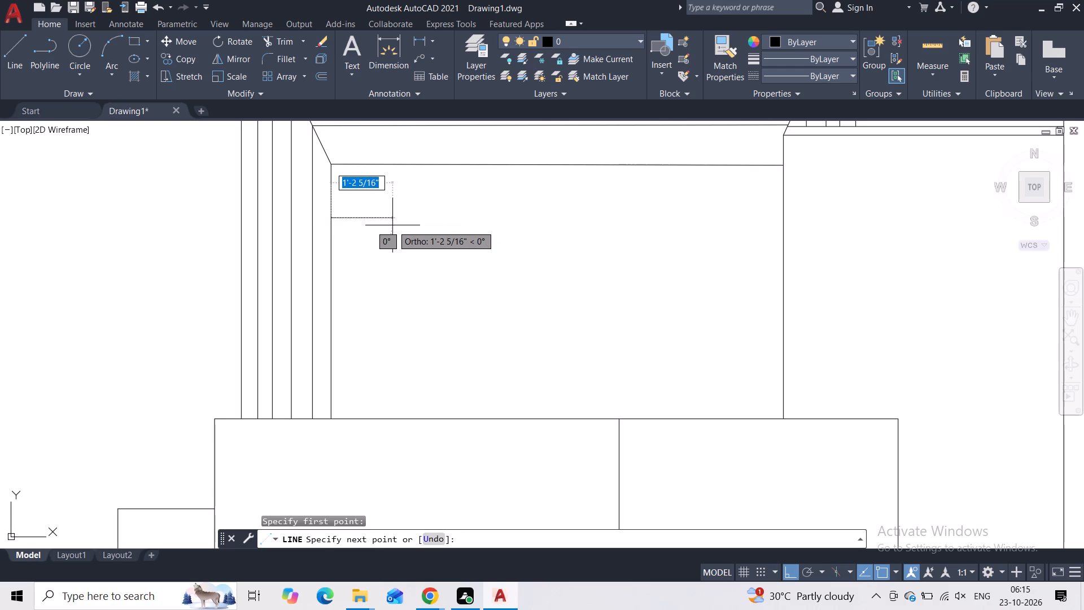
left_click(383, 225)
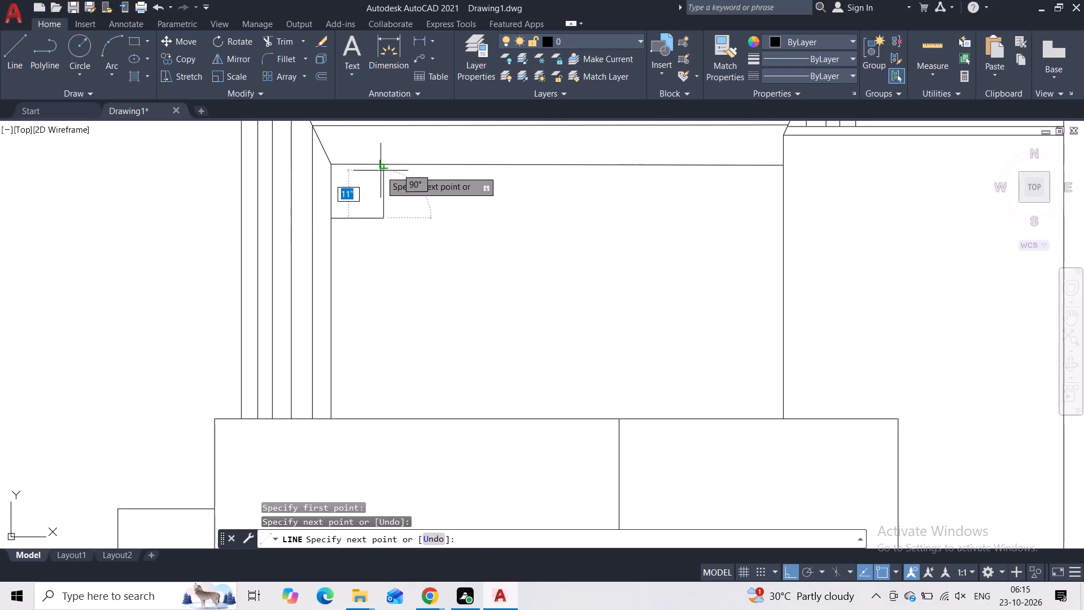
left_click(381, 168)
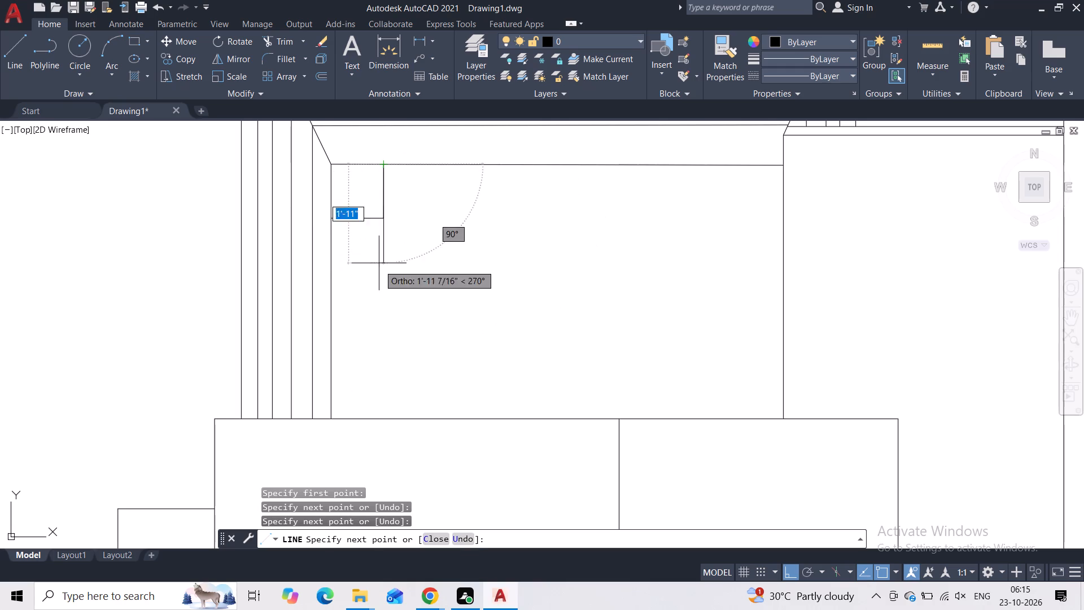
key("Escape")
Draw a vertical line from the small square's lower right corner down to the top of the storey below.
key("space")
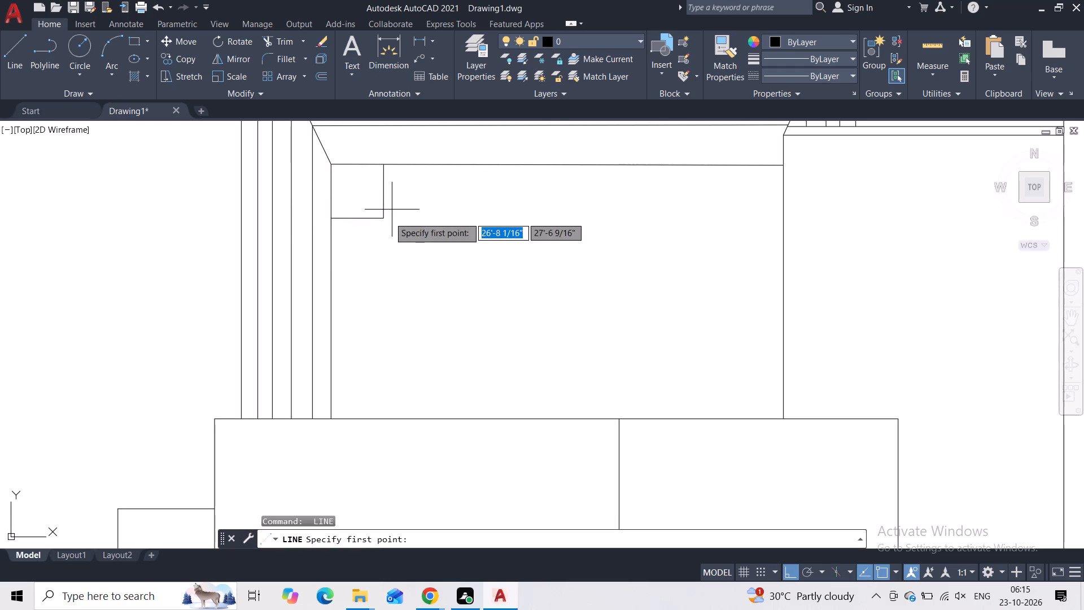
left_click(386, 222)
left_click(383, 416)
key("Escape")
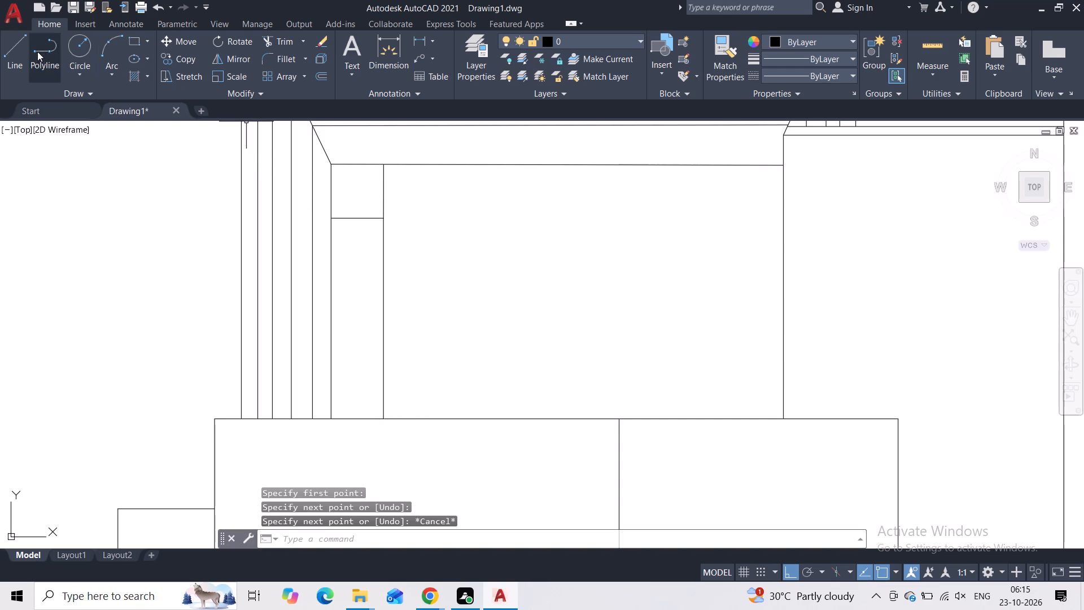
Draw a window rectangle about 9" wide and 2' high against the left edge of the narrow wall strip.
left_click(138, 43)
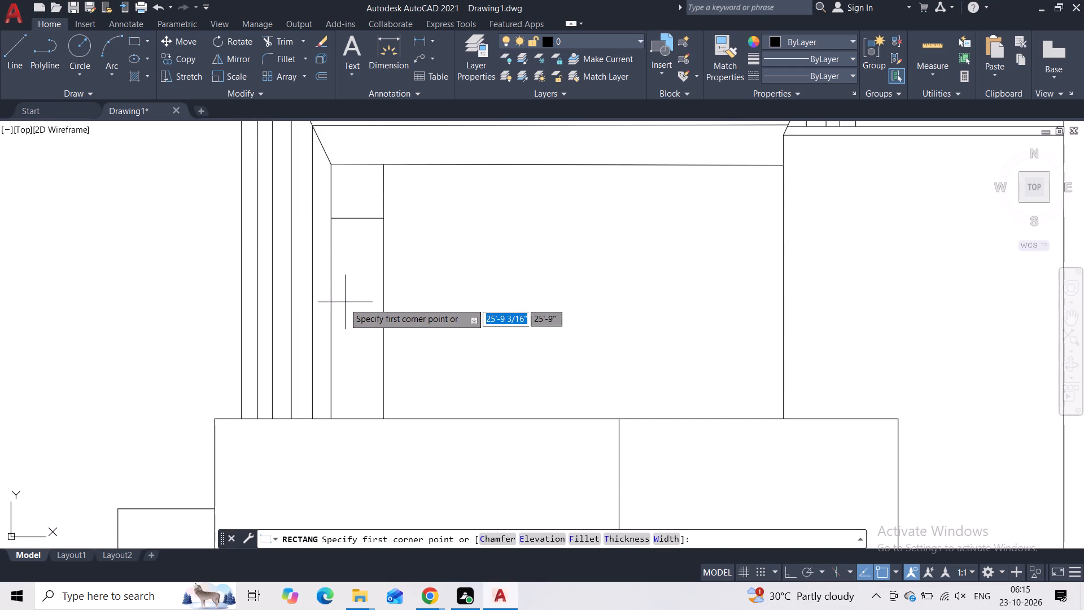
left_click(333, 303)
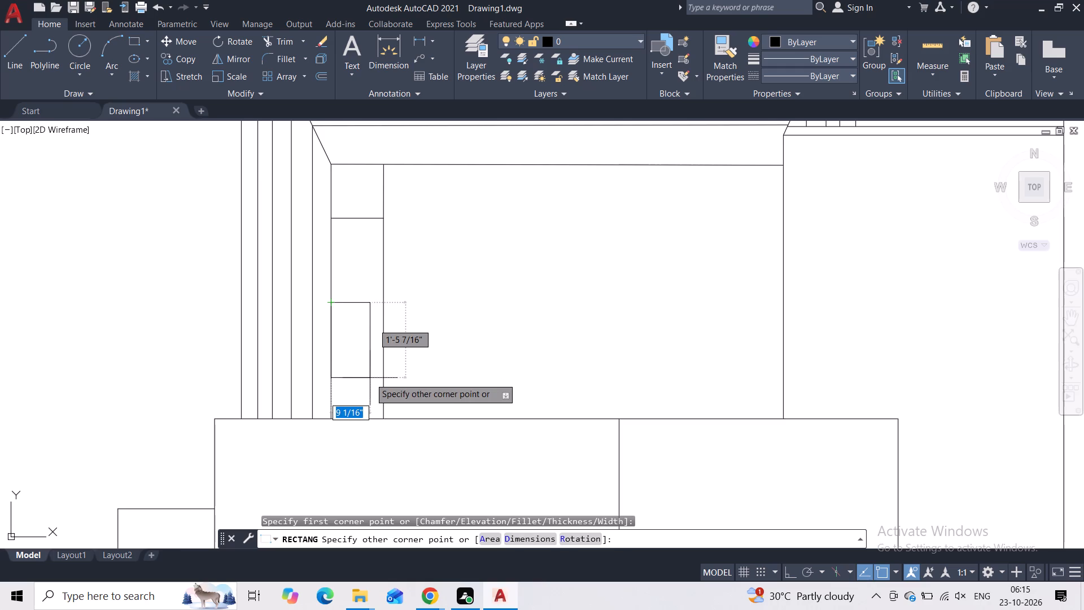
left_click(368, 408)
key("Escape")
Offset the narrow window rectangle 2" outward to form its frame.
left_click(355, 276)
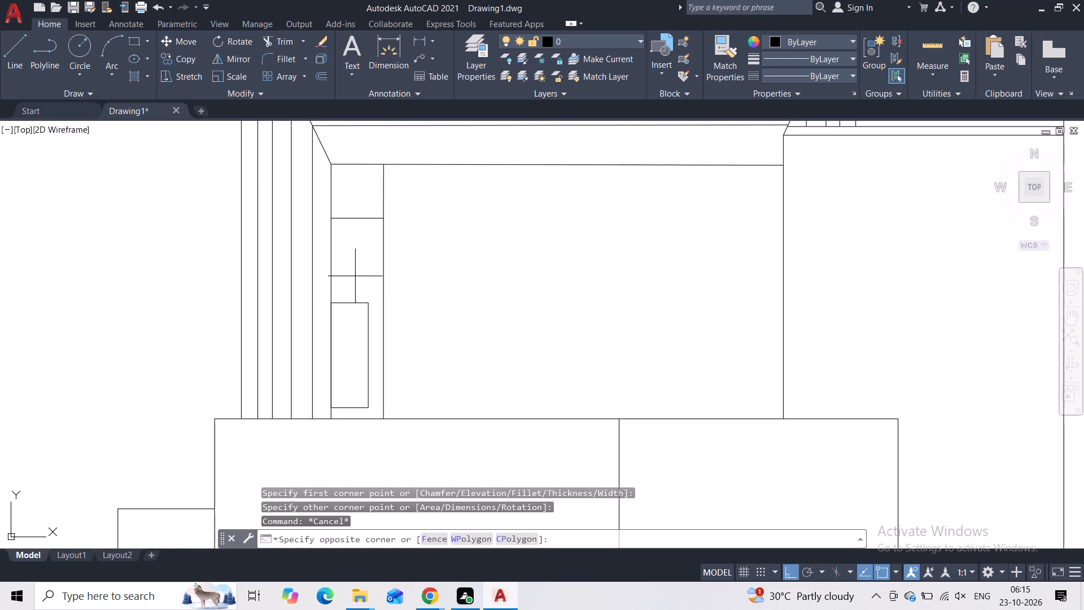
left_click(351, 321)
left_click(324, 77)
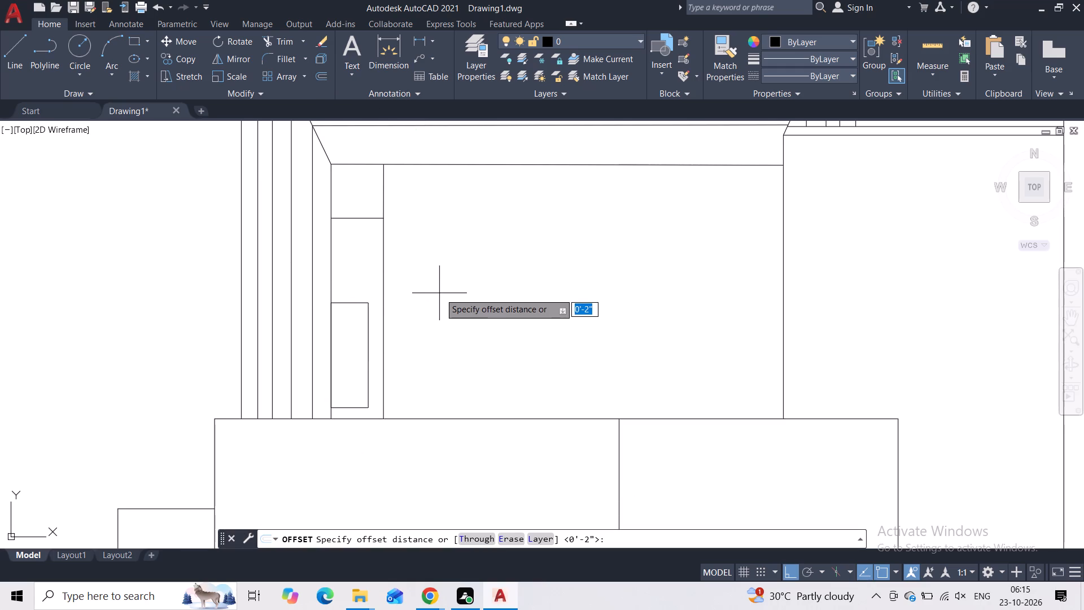
type("2\"")
key("Return")
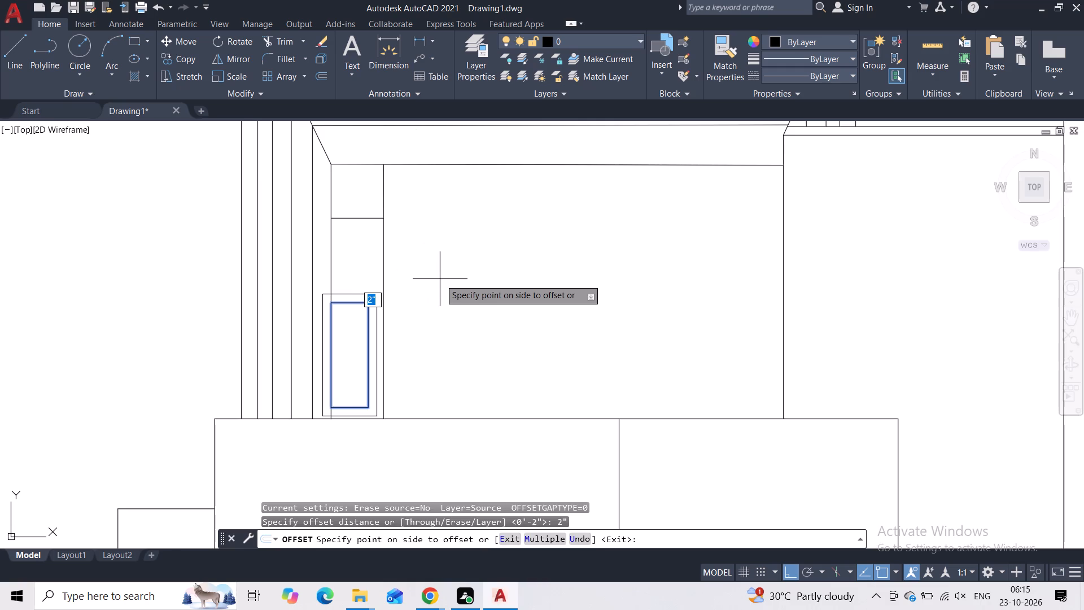
left_click(441, 278)
key("Escape")
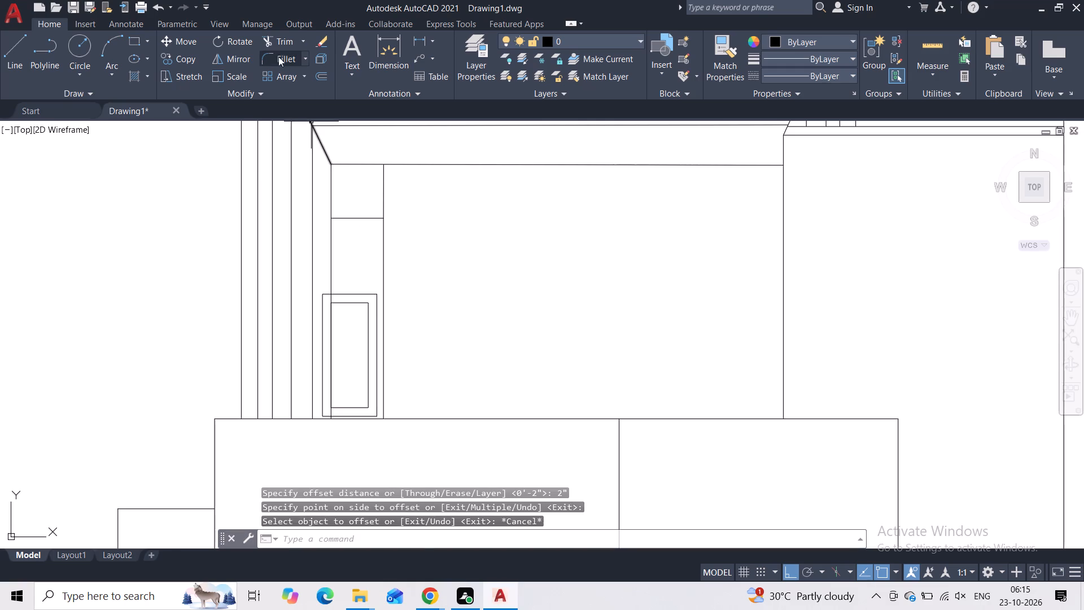
Trim the parts of the narrow window's outer frame that extend left of the wall strip's edge.
left_click(274, 39)
scroll(313, 333, "up", 1)
left_click_drag(329, 265, 329, 291)
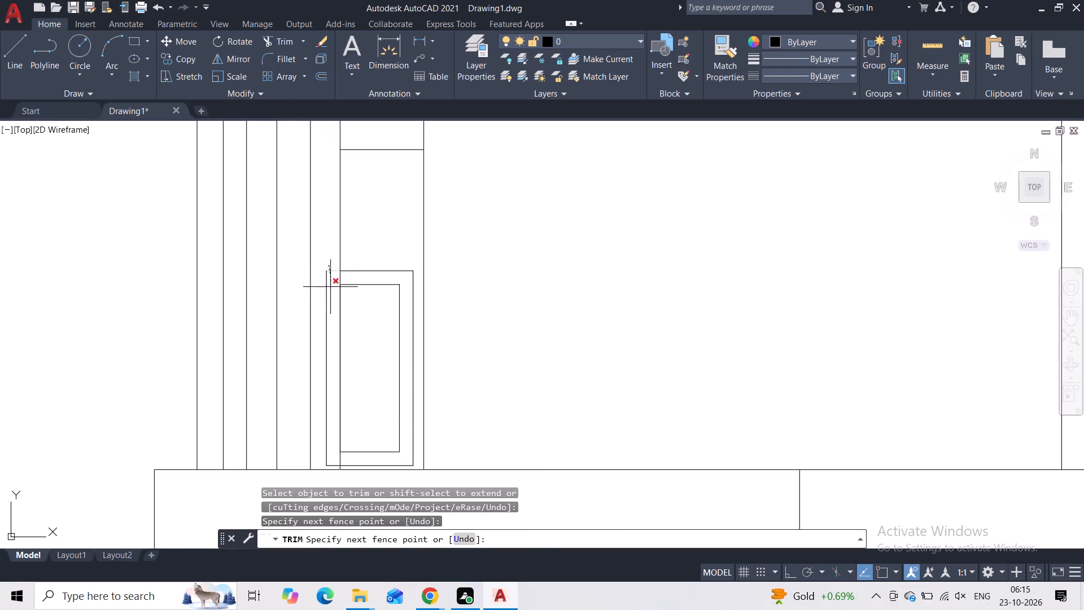
left_click_drag(329, 291, 321, 325)
middle_click_drag(326, 382, 314, 215)
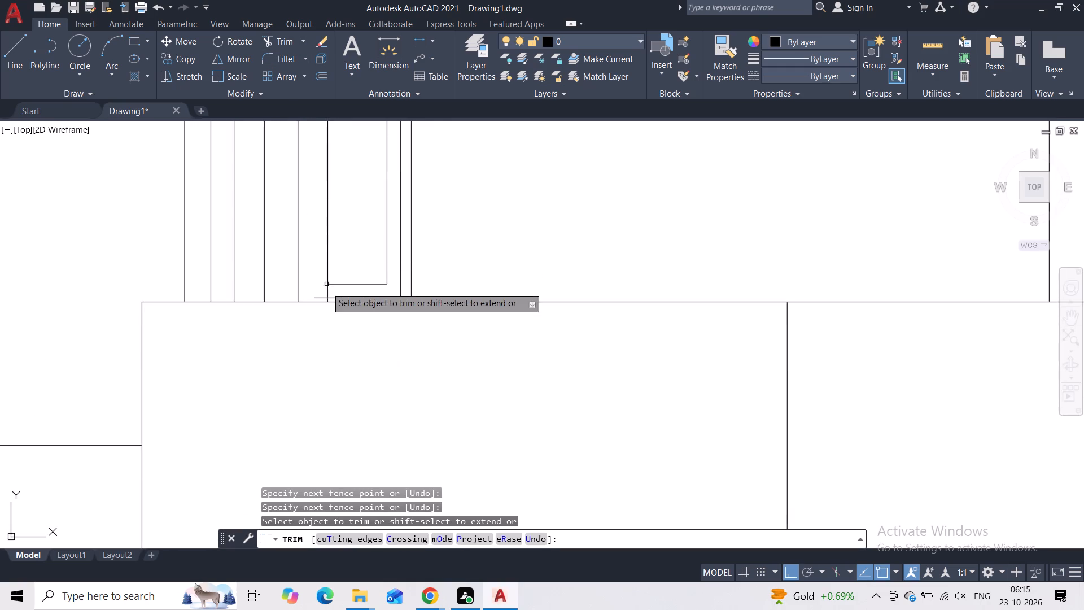
scroll(326, 292, "up", 3)
left_click_drag(303, 306, 299, 316)
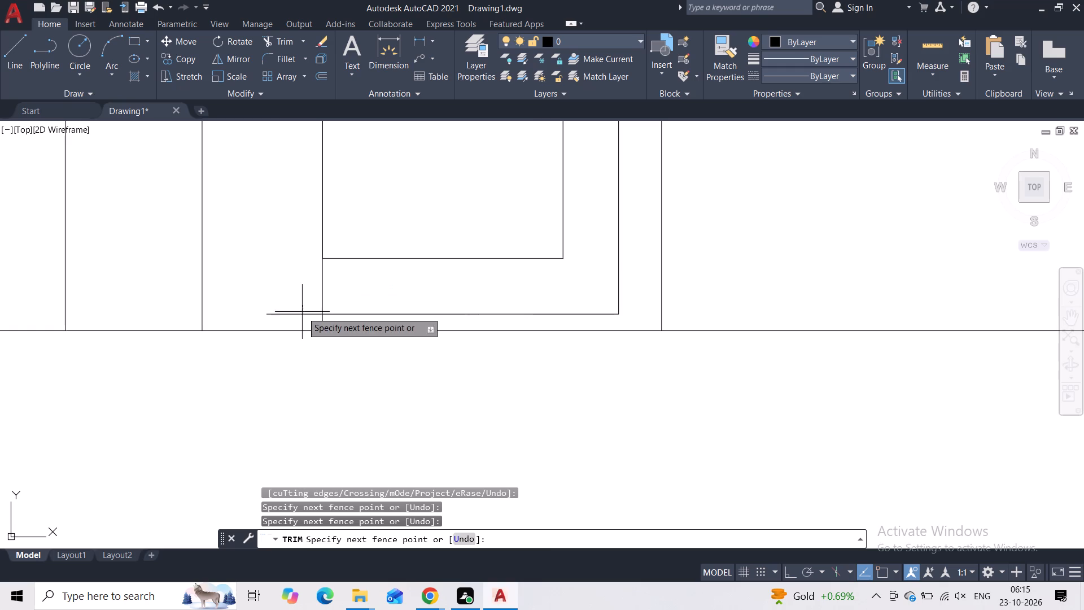
left_click(294, 319)
scroll(349, 288, "down", 5)
key("Escape")
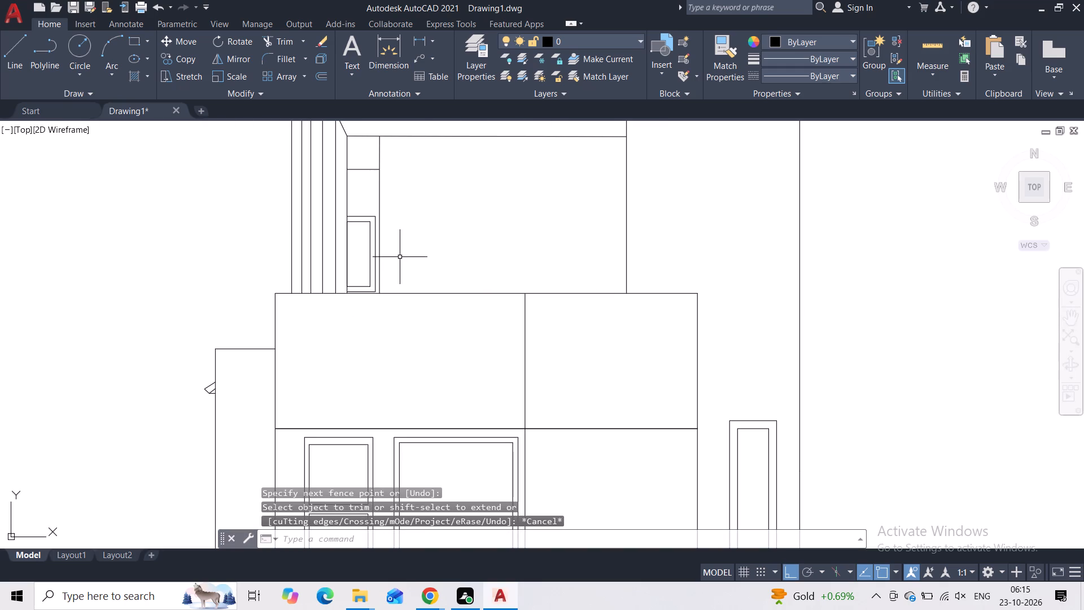
Draw a window pane rectangle about 2'-7" wide and 2'-1" high on the upper storey's main wall, level with the narrow window's top.
left_click(138, 46)
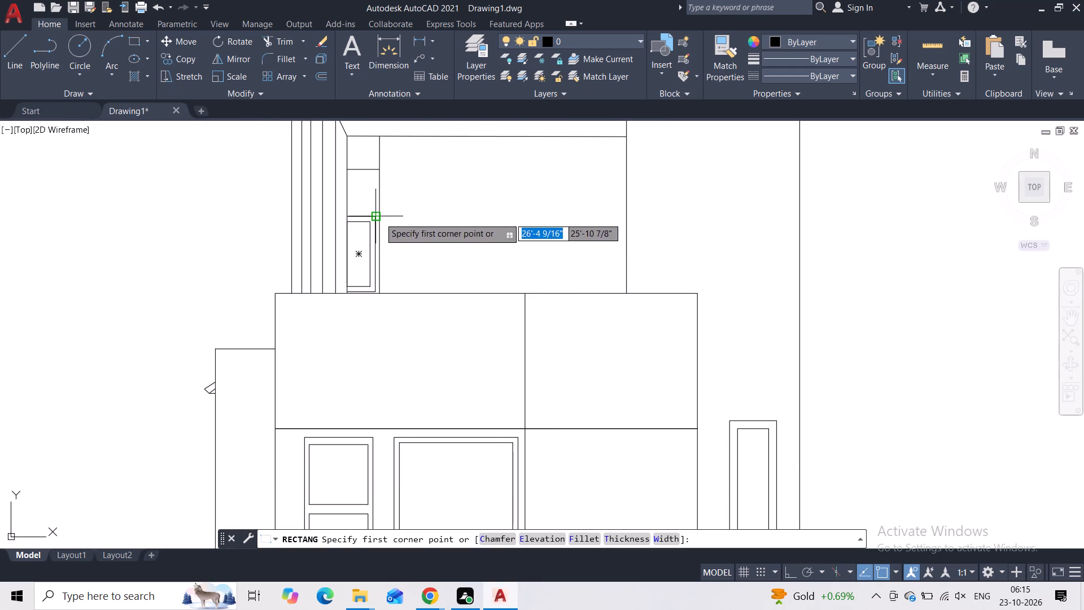
left_click(443, 220)
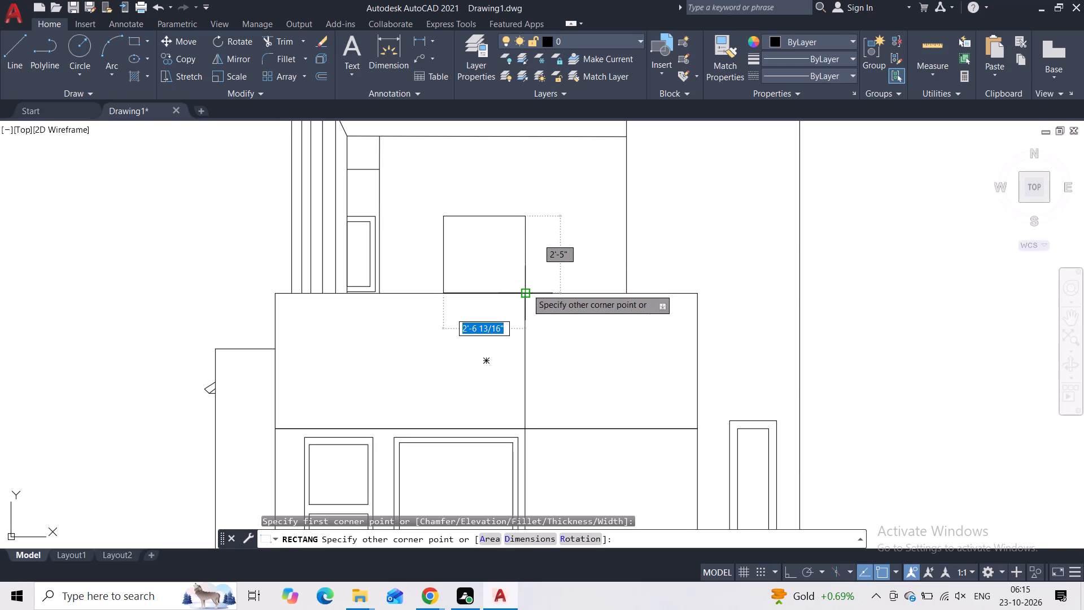
left_click(524, 284)
Copy the window pane rectangle horizontally to the right, about 2'-10", leaving a small gap between the two panes.
left_click_drag(538, 225, 531, 226)
left_click(480, 254)
left_click(192, 52)
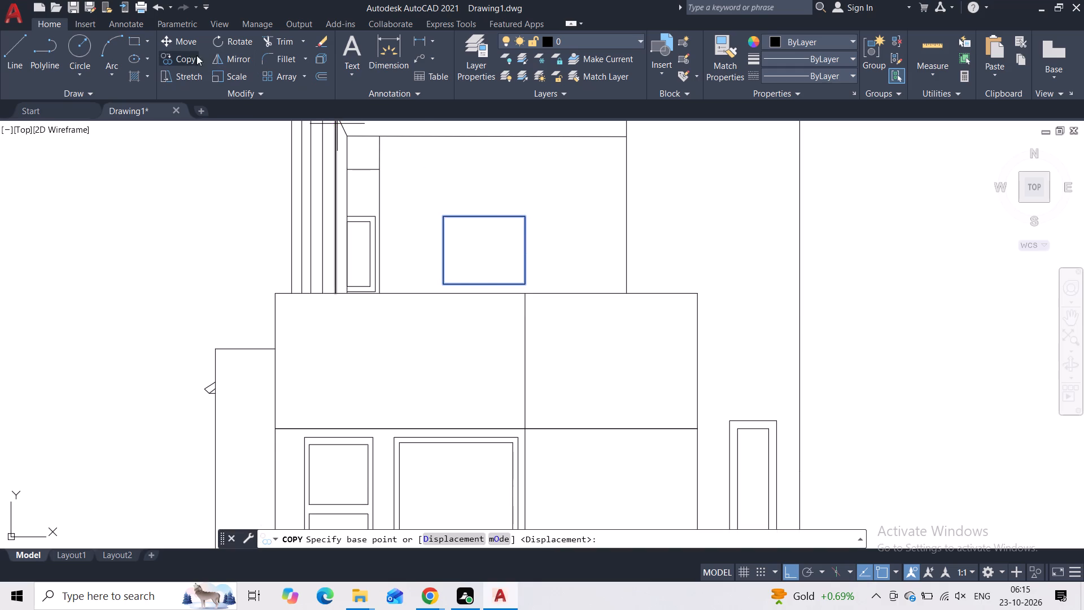
left_click(447, 220)
left_click(534, 227)
key("Escape")
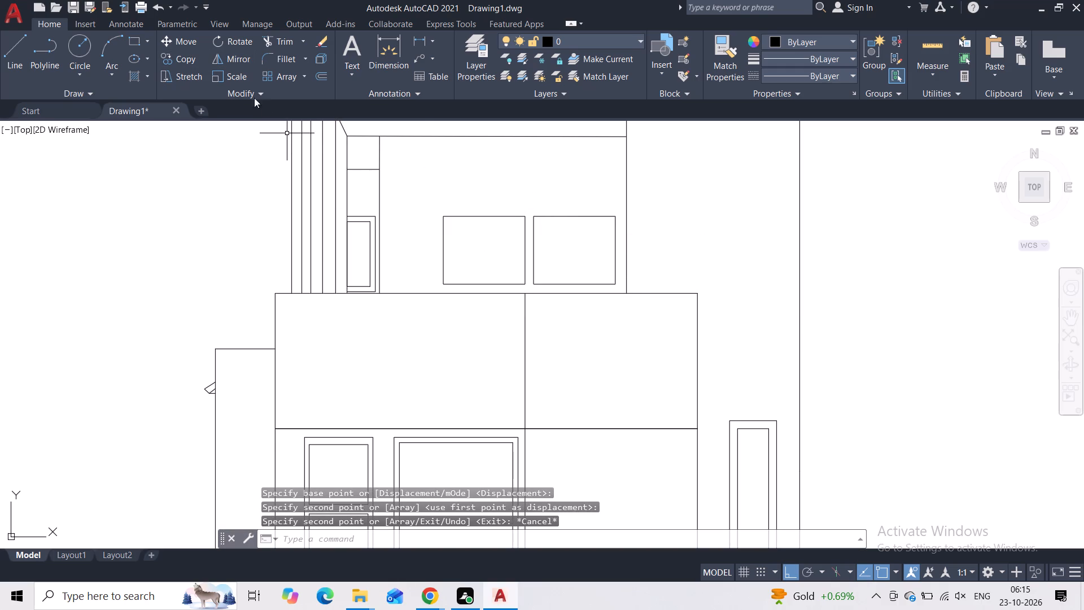
left_click(184, 45)
key("Escape")
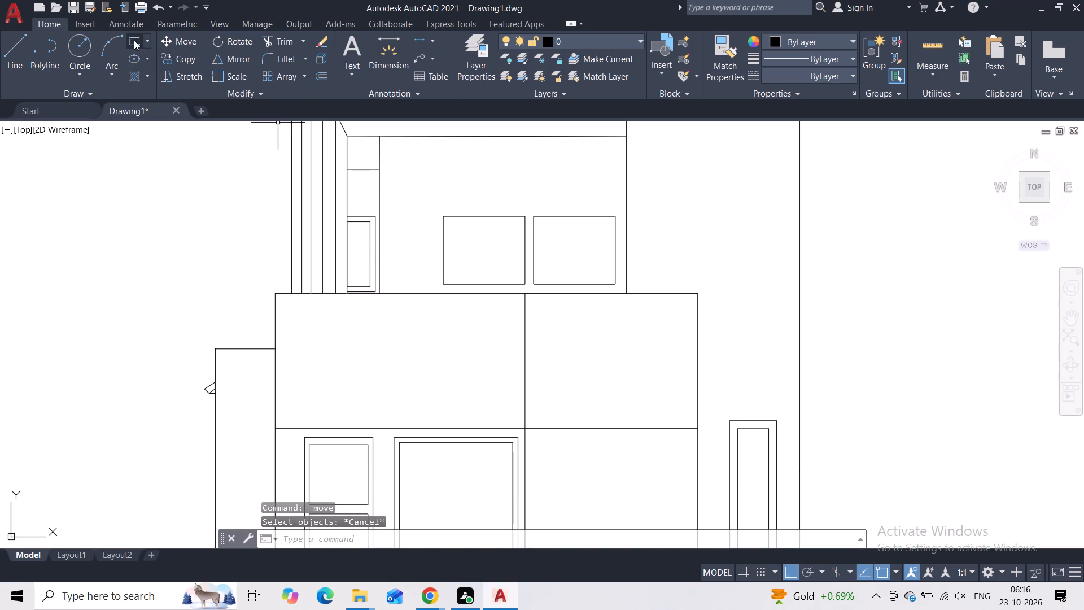
Draw a frame rectangle around both window panes, from just outside the left pane's upper corner to the wall's lower-right corner.
left_click(134, 40)
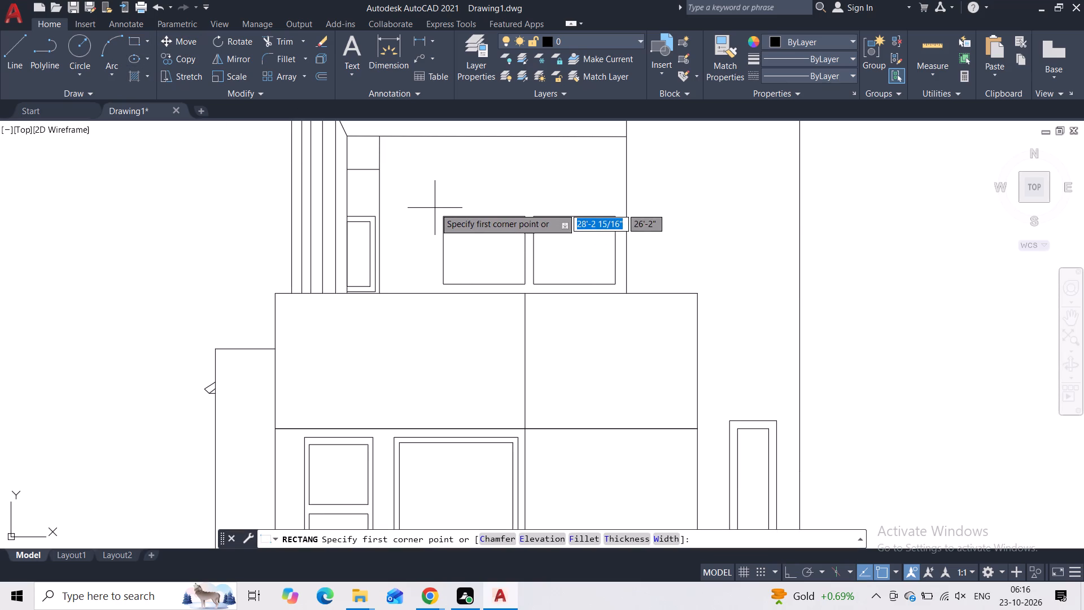
left_click(435, 208)
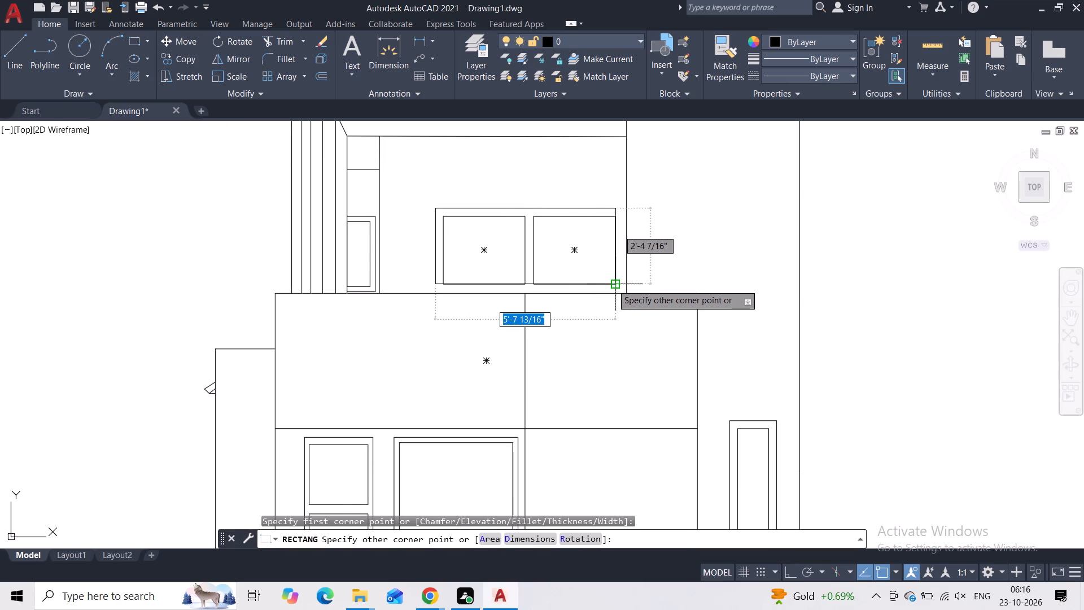
scroll(612, 284, "up", 1)
middle_click_drag(612, 284, 549, 265)
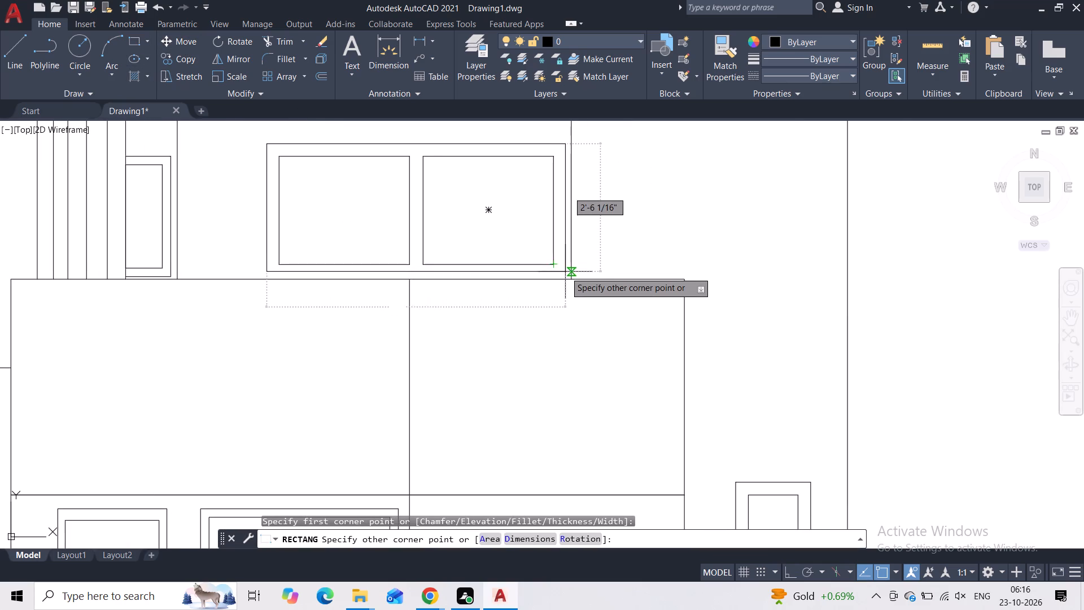
left_click(565, 272)
key("Escape")
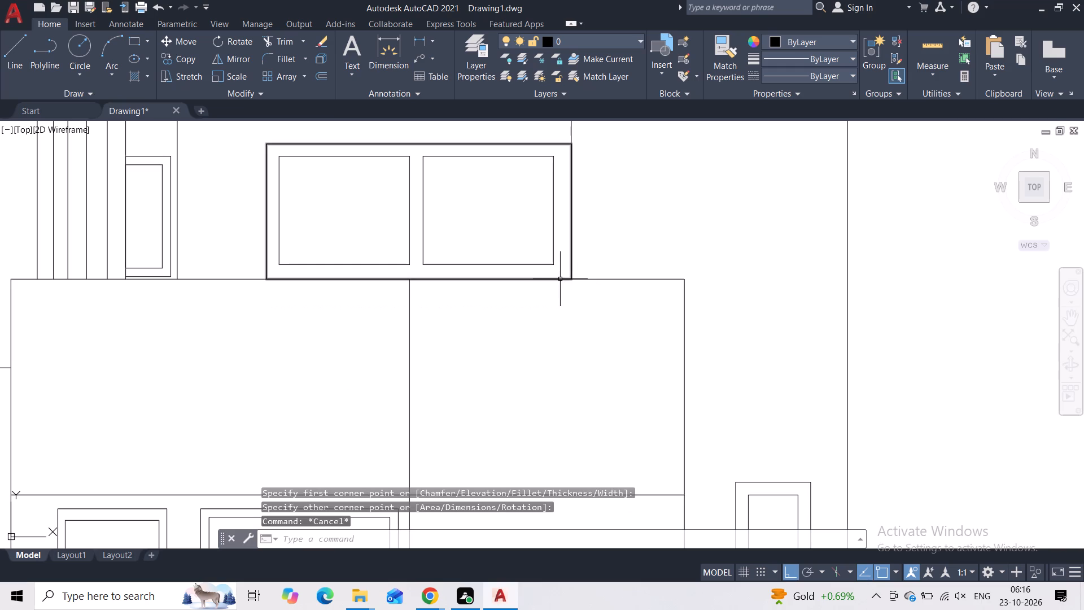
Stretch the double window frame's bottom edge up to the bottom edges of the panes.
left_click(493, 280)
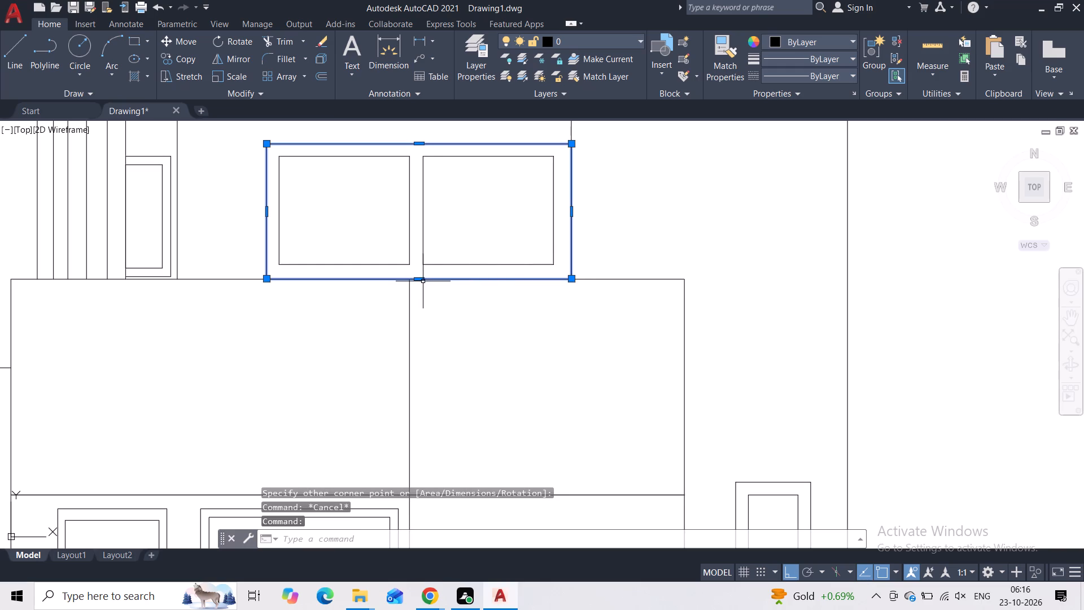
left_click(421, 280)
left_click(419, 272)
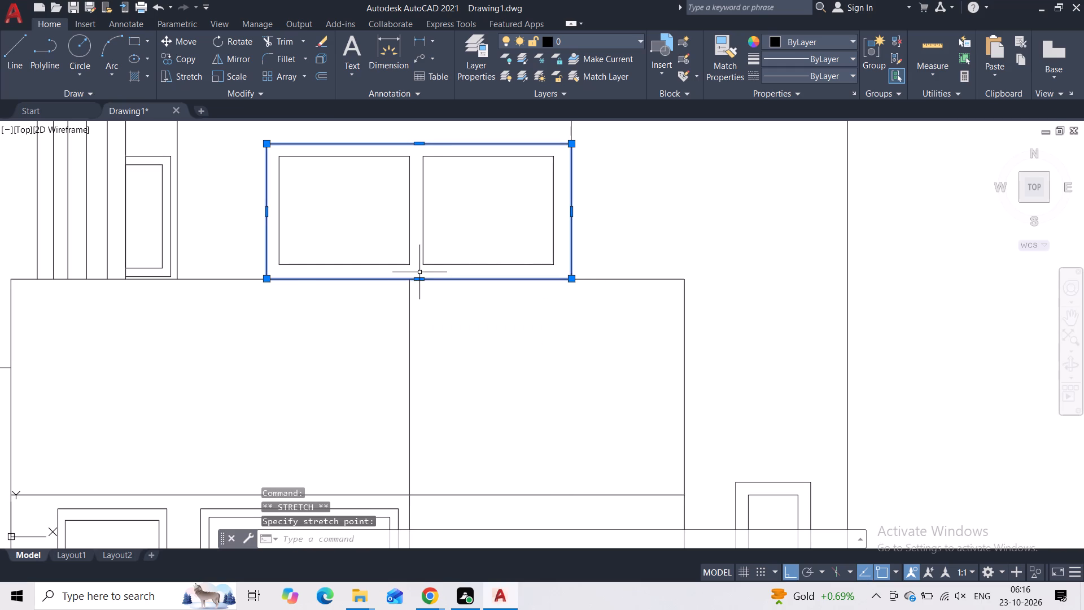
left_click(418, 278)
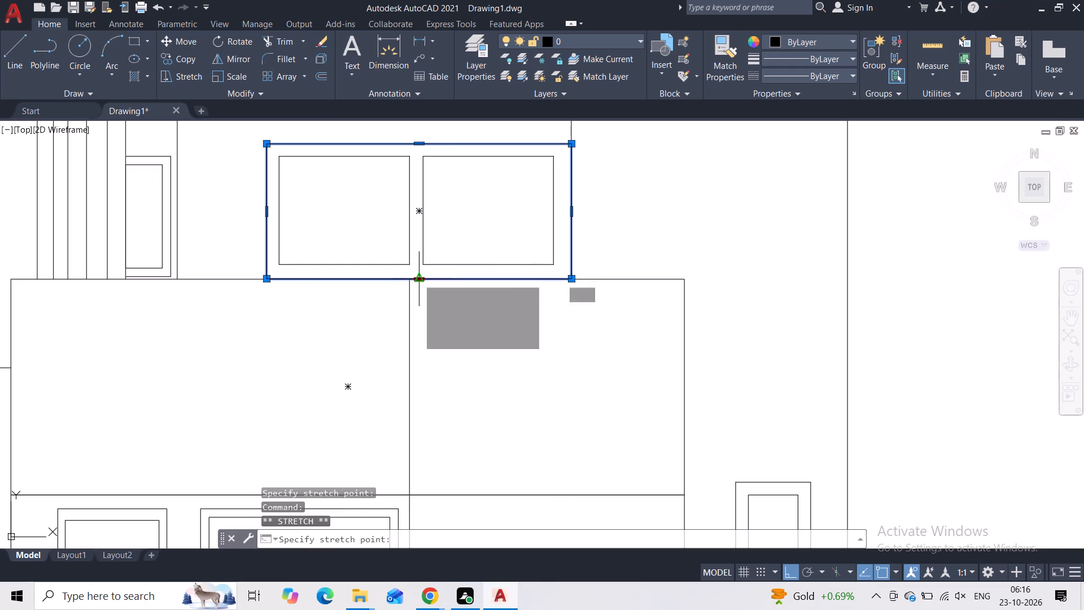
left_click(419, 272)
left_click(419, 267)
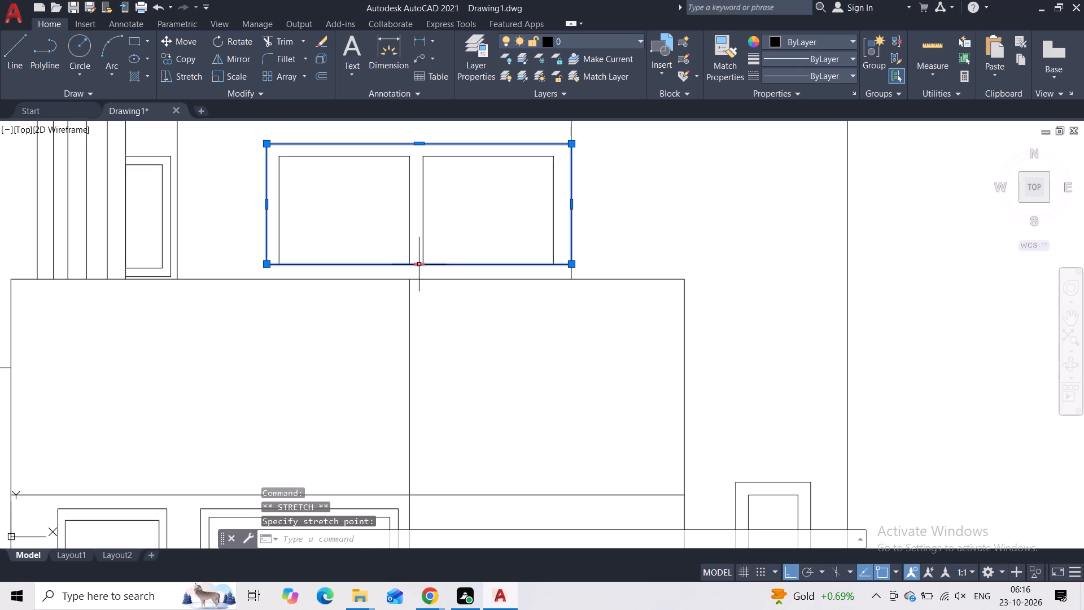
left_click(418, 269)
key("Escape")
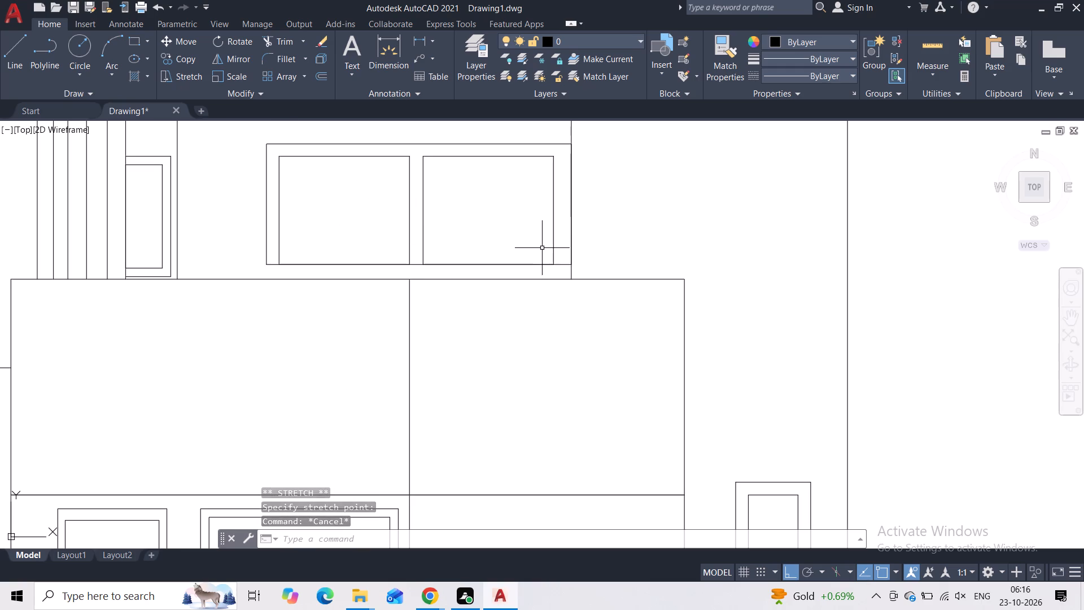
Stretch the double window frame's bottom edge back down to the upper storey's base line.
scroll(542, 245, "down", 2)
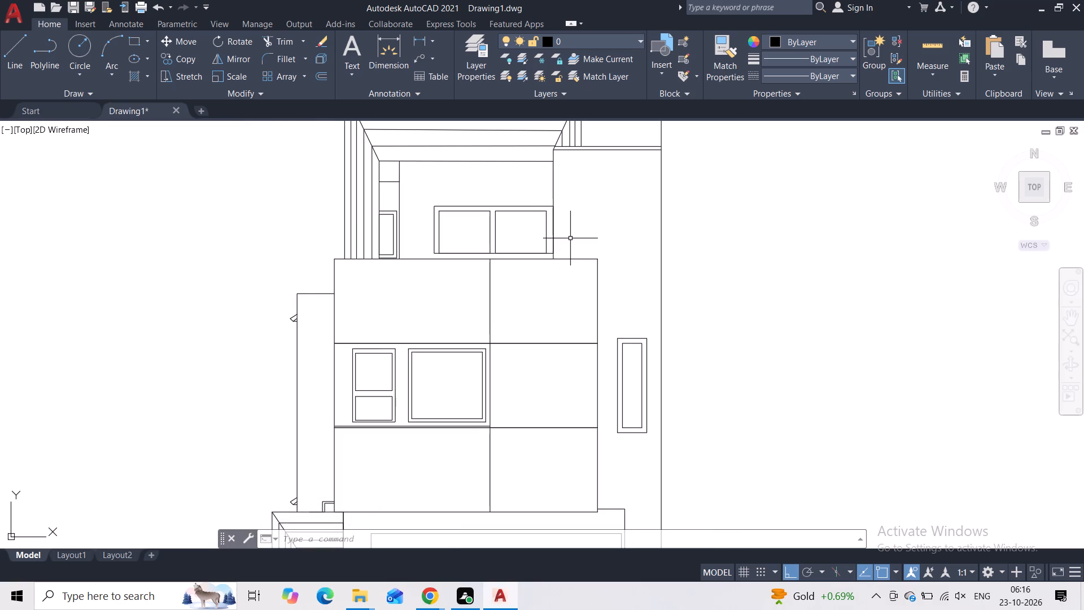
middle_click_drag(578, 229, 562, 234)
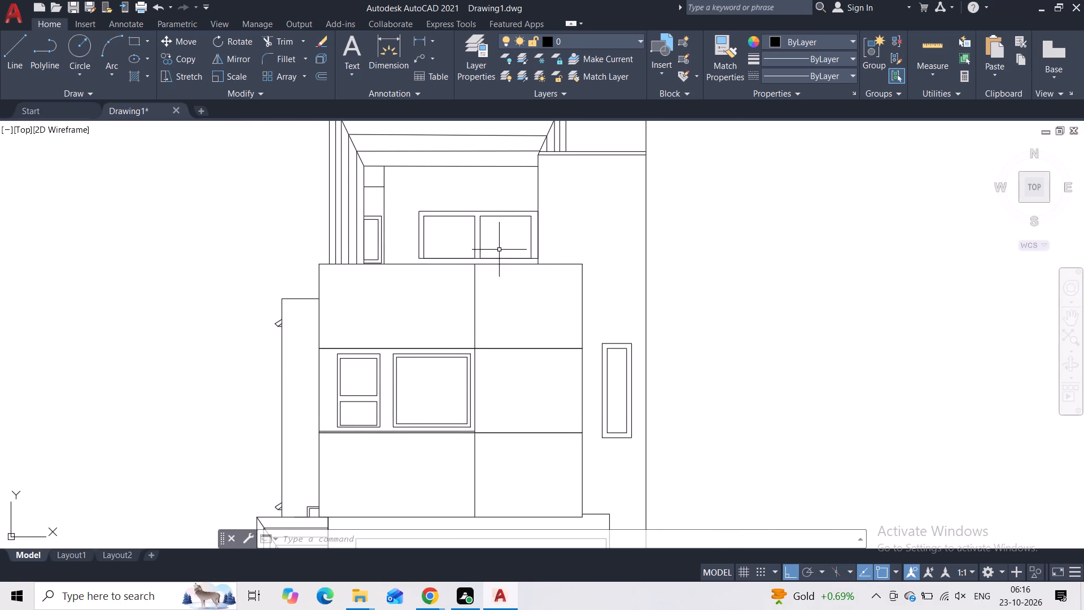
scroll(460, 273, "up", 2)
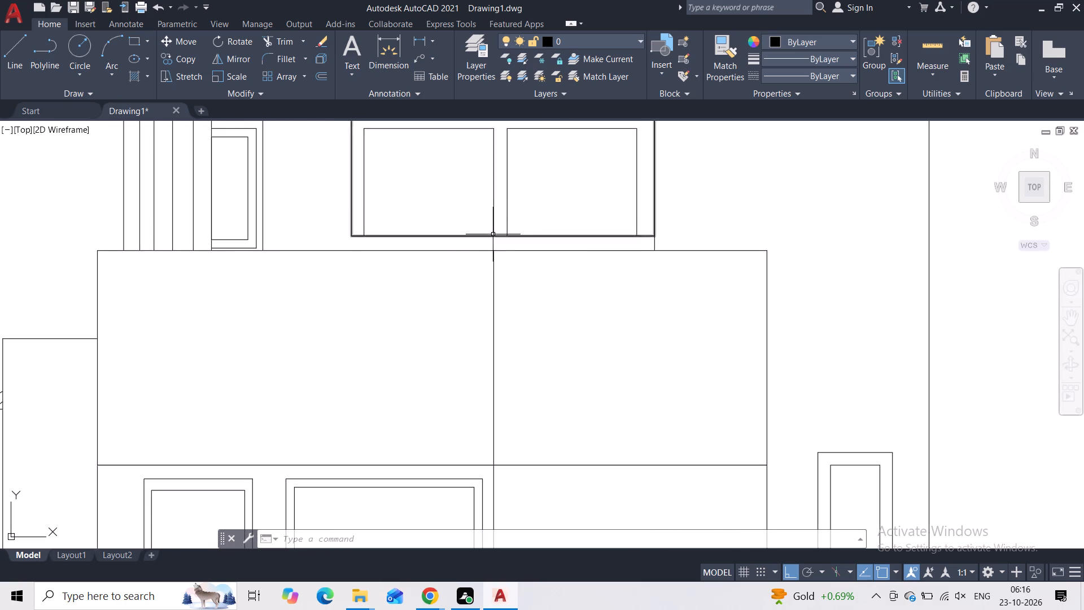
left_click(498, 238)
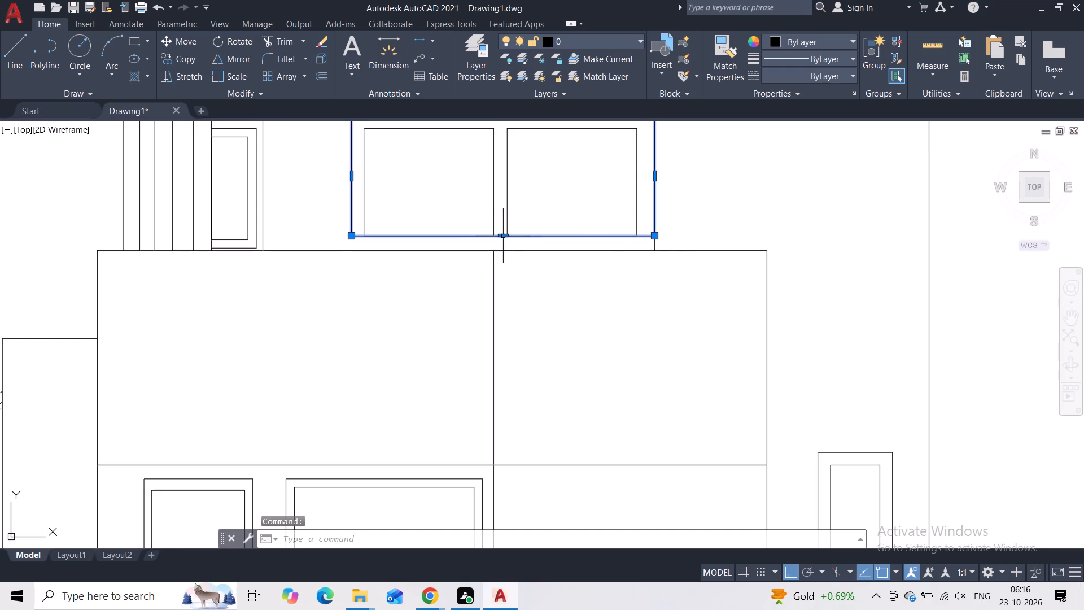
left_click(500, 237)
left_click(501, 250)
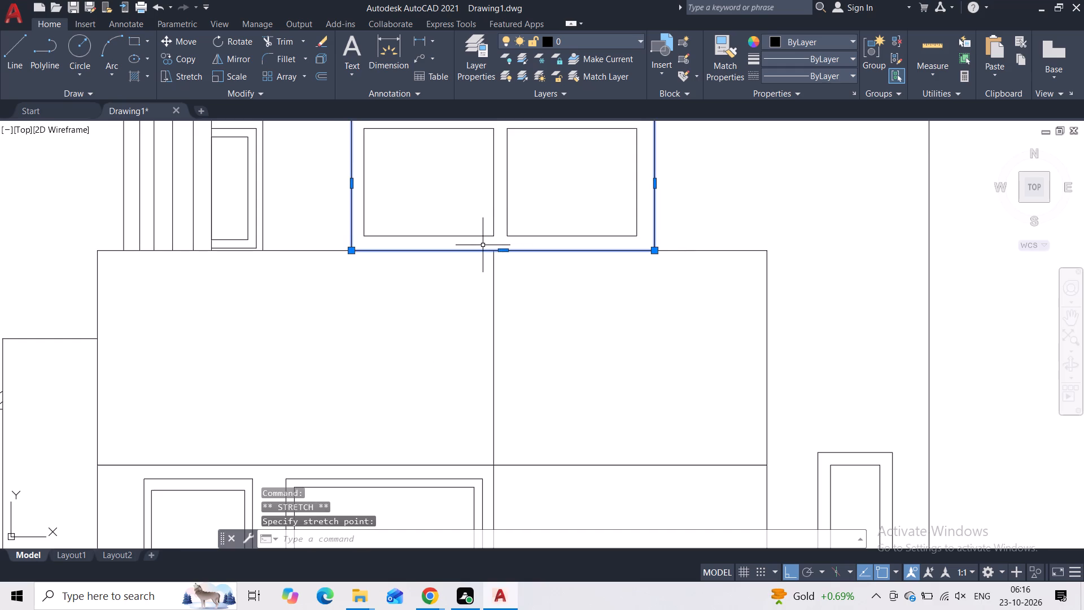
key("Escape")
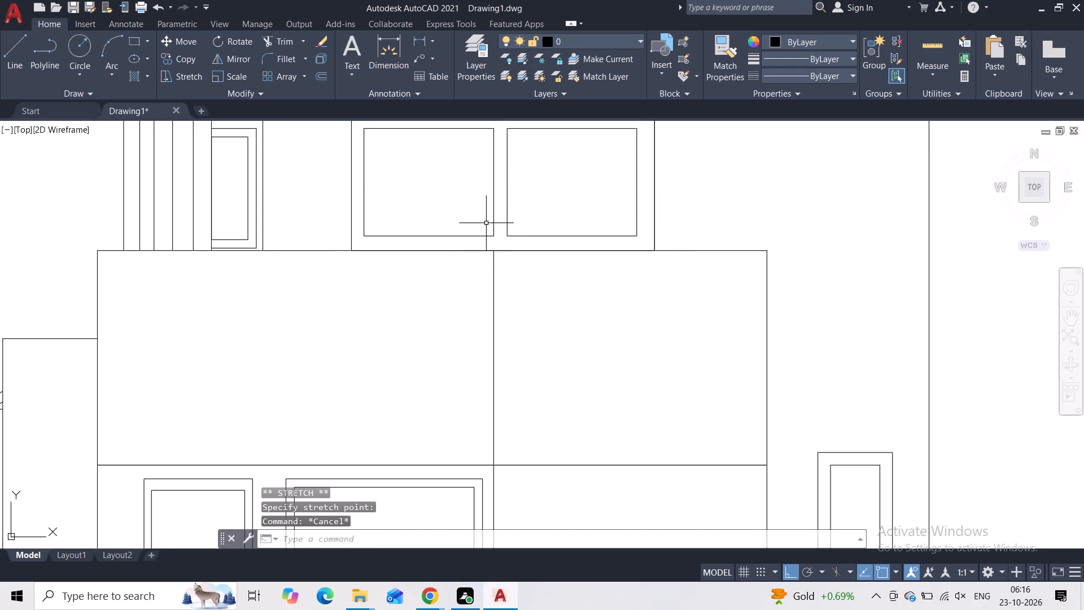
Stretch the bottom edges of both window panes down to the upper storey's base line.
left_click(474, 234)
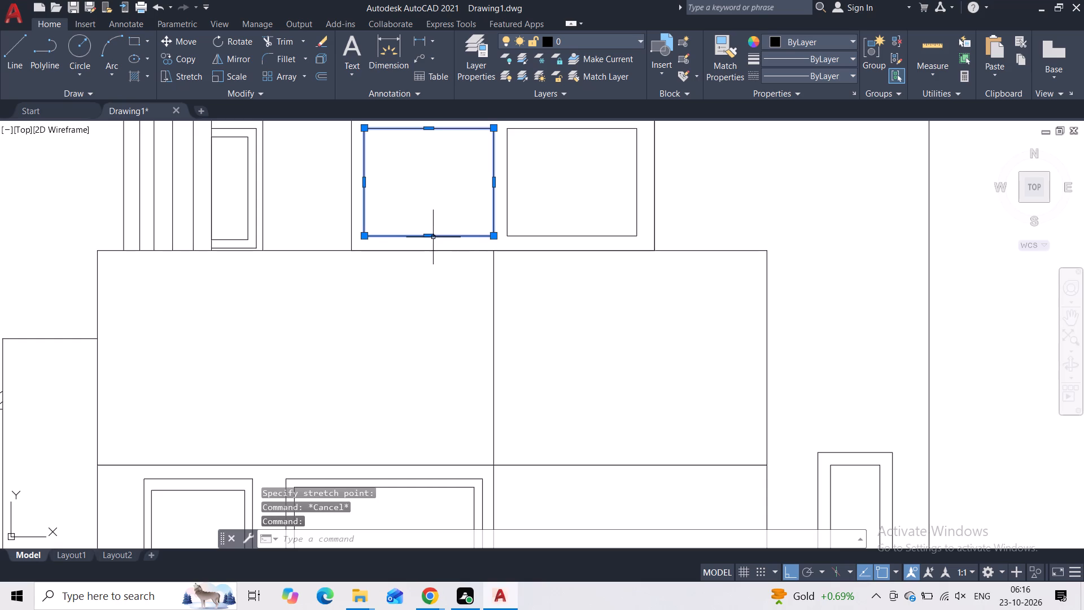
left_click(433, 237)
left_click(430, 237)
left_click(426, 252)
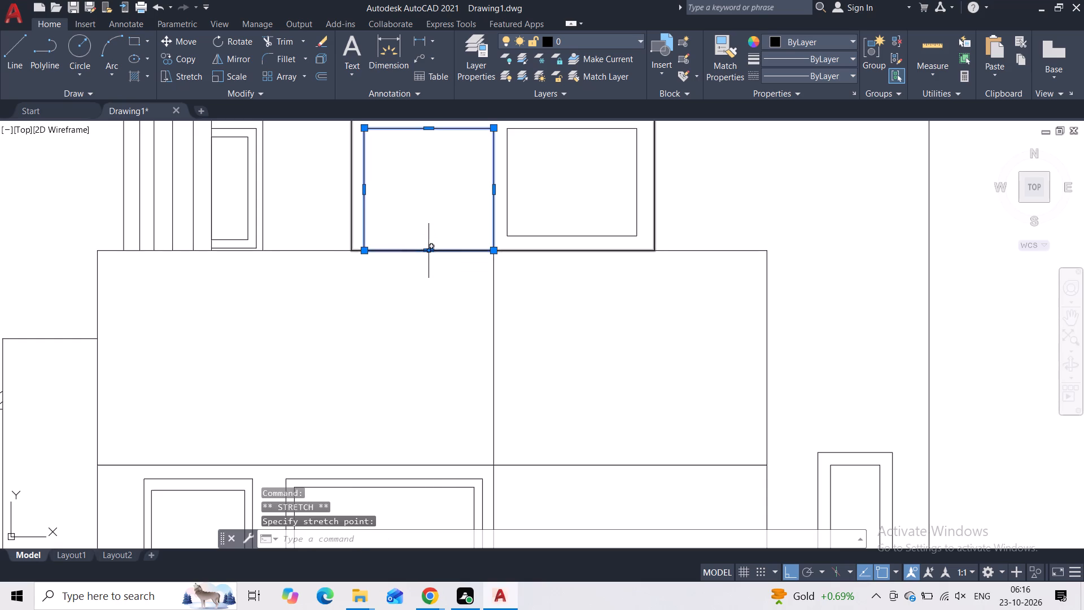
key("Escape")
left_click(530, 237)
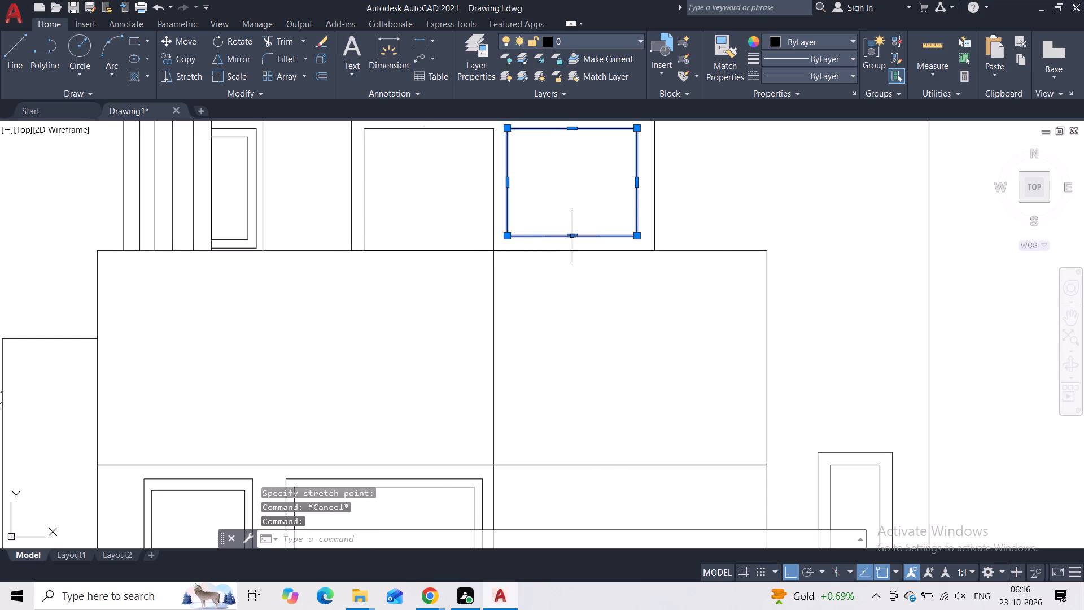
left_click(570, 235)
left_click(572, 249)
key("Escape")
Draw a three-sided line outline about 8" wide on the side strip, against the main wall's left edge beside the small two-pane window.
scroll(569, 240, "down", 1)
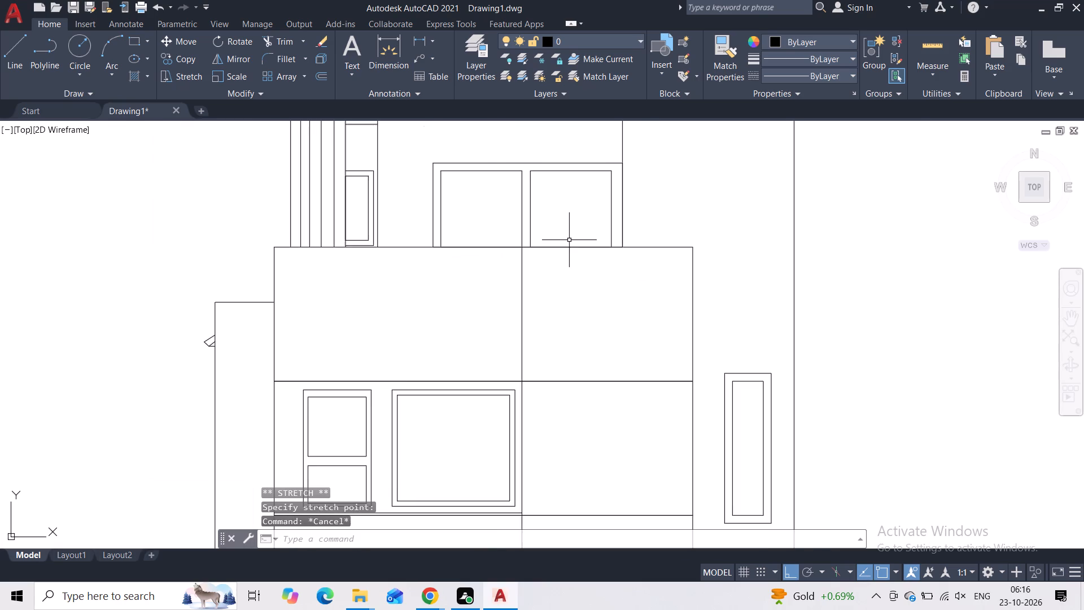
scroll(569, 240, "down", 1)
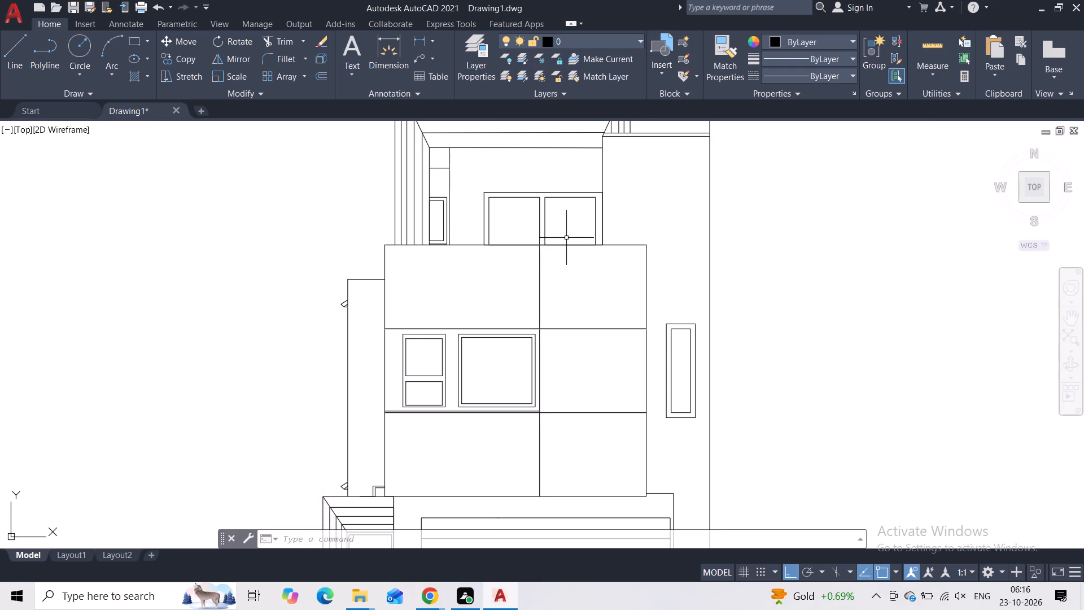
scroll(618, 191, "down", 2)
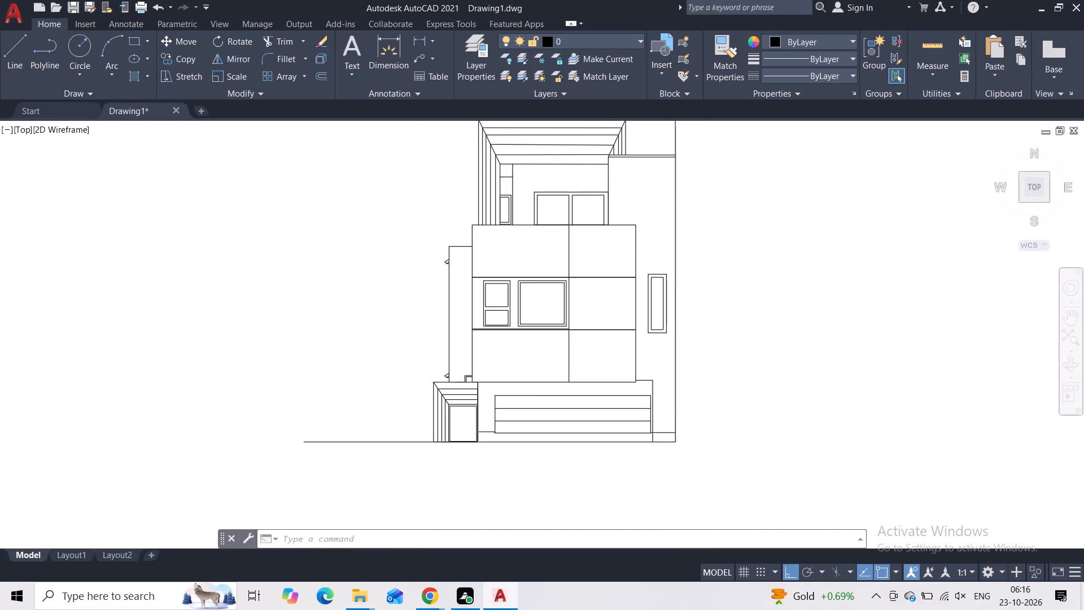
middle_click_drag(618, 191, 589, 180)
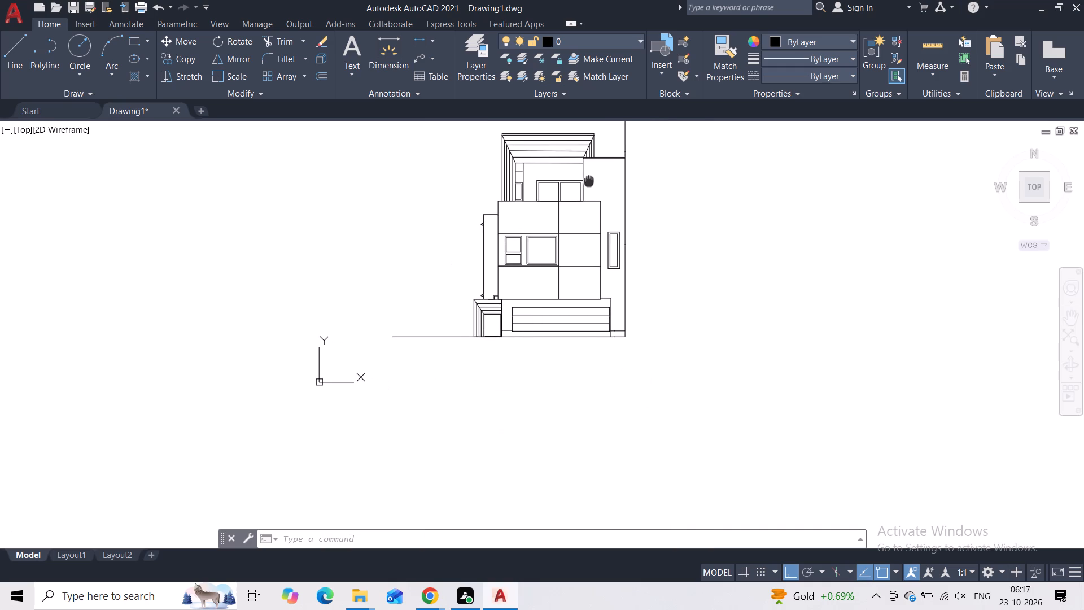
middle_click_drag(589, 180, 611, 179)
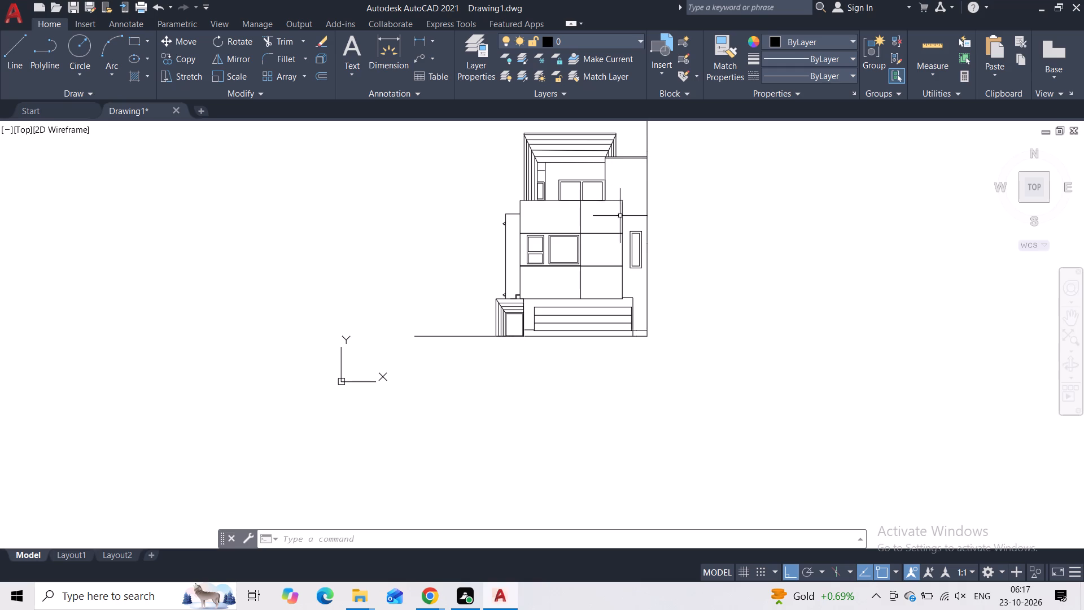
scroll(510, 251, "up", 2)
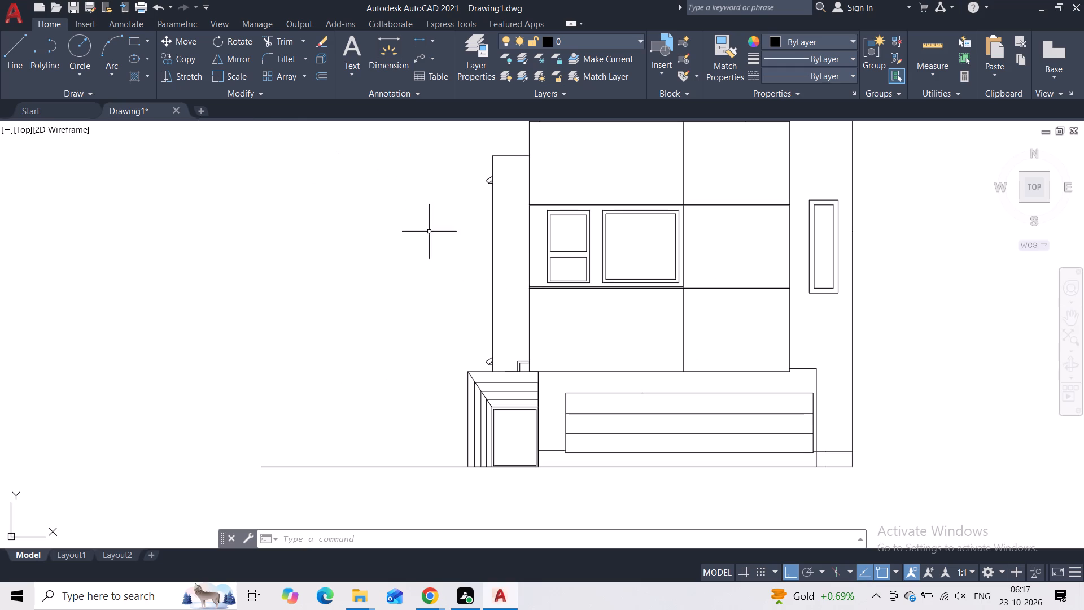
left_click(25, 69)
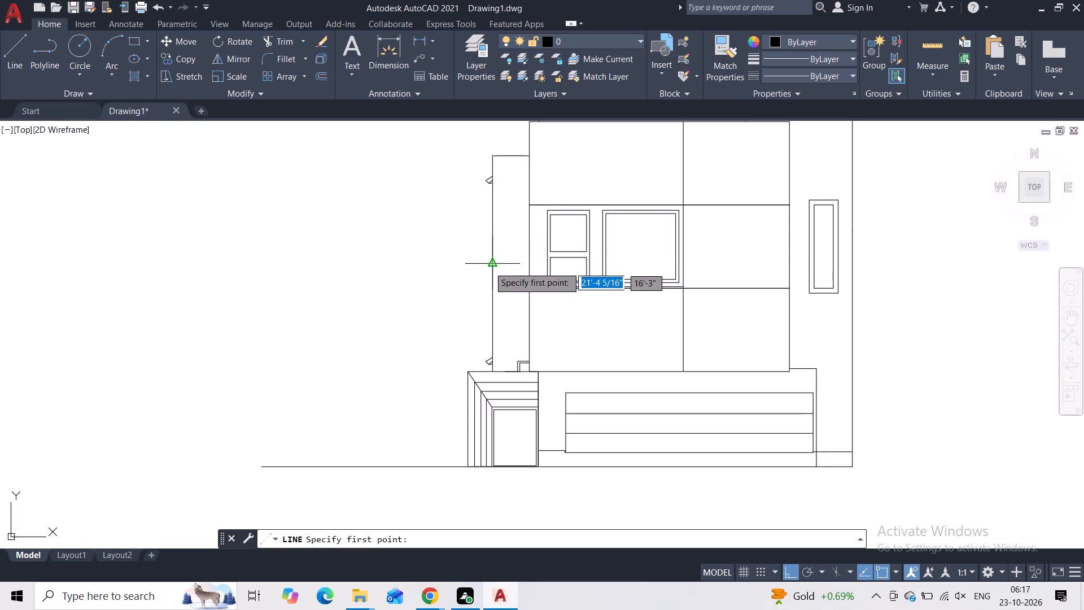
scroll(511, 221, "up", 2)
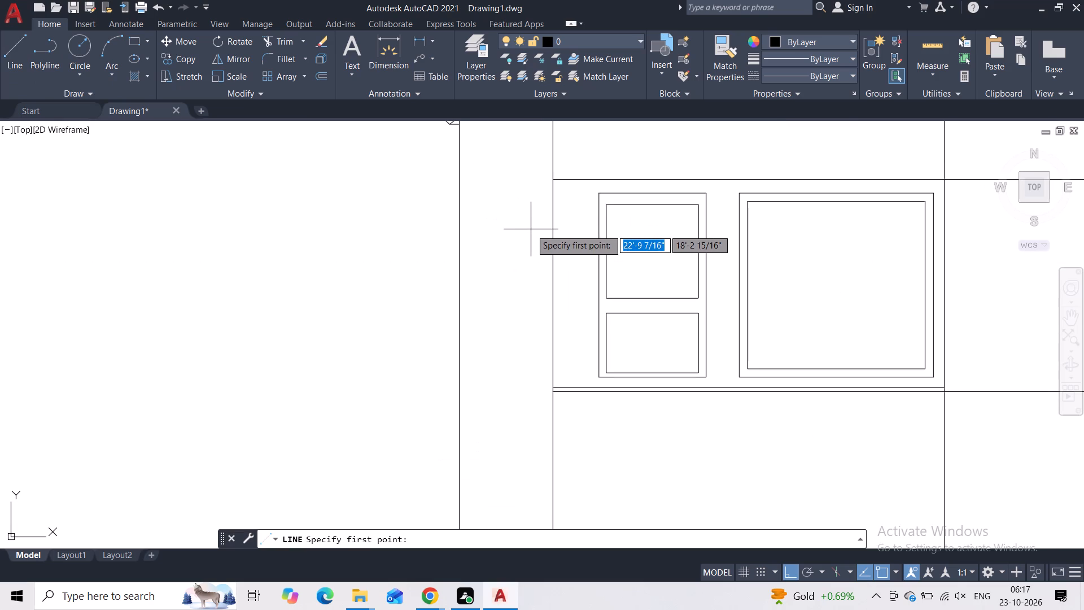
left_click(550, 210)
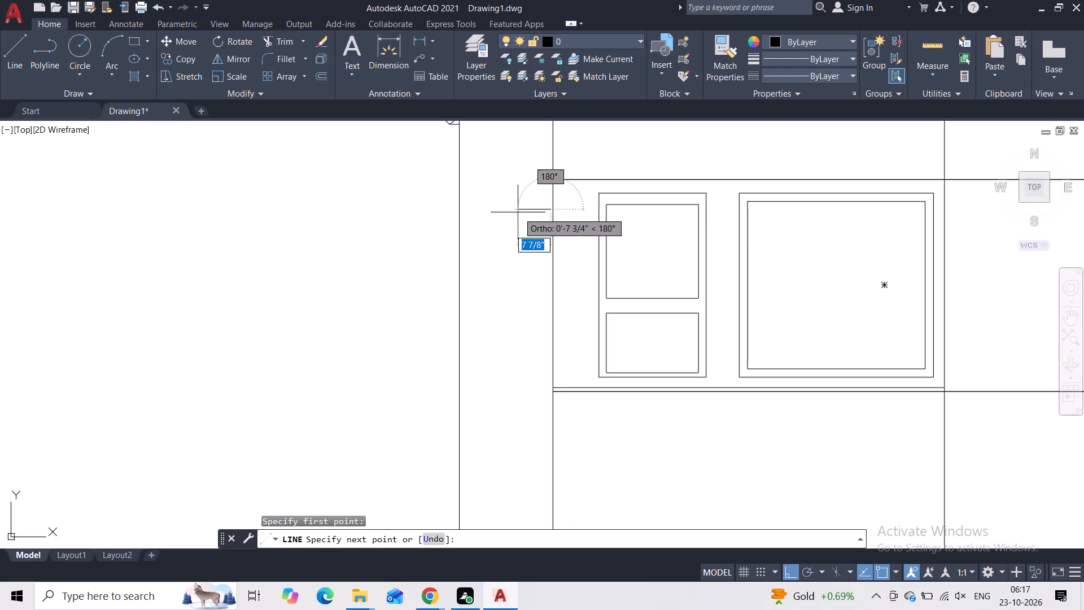
left_click(512, 212)
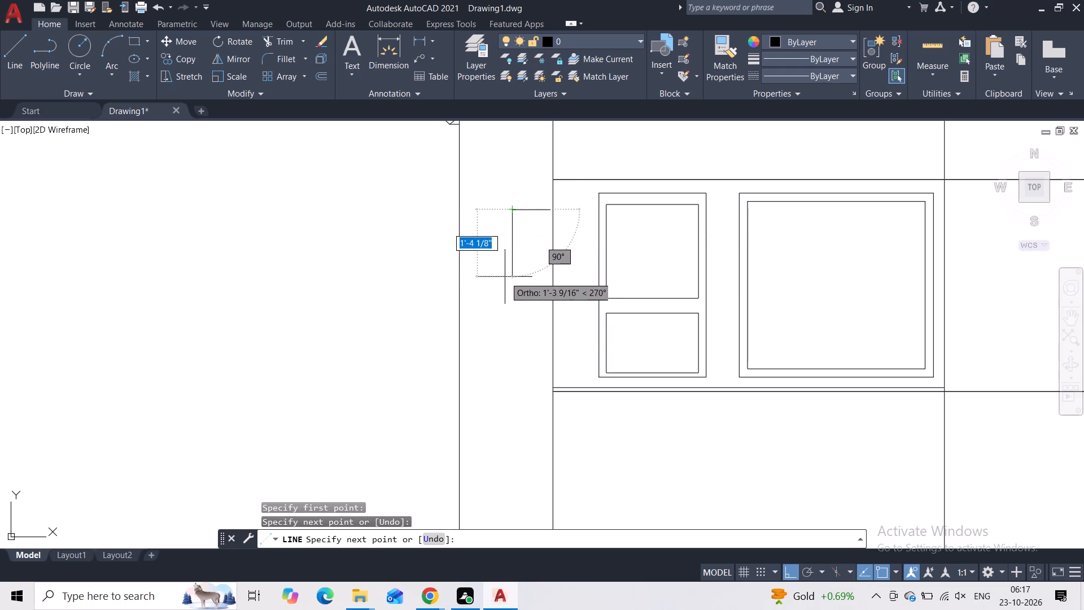
left_click(501, 319)
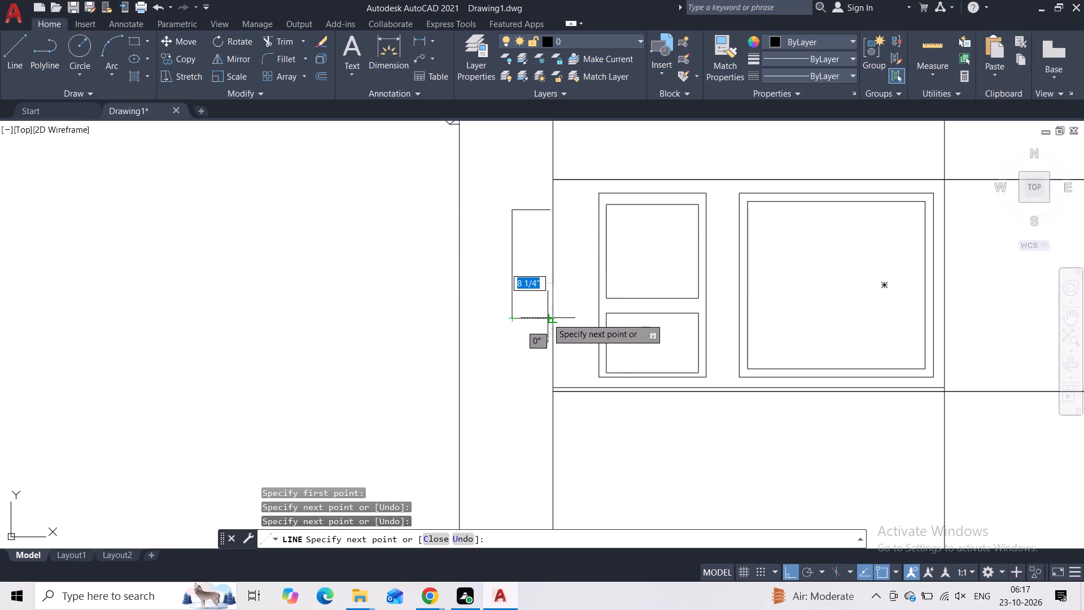
left_click(552, 319)
key("Escape")
Draw a short horizontal line closing the gap between the outline's top line and the main wall's left edge.
scroll(542, 216, "up", 3)
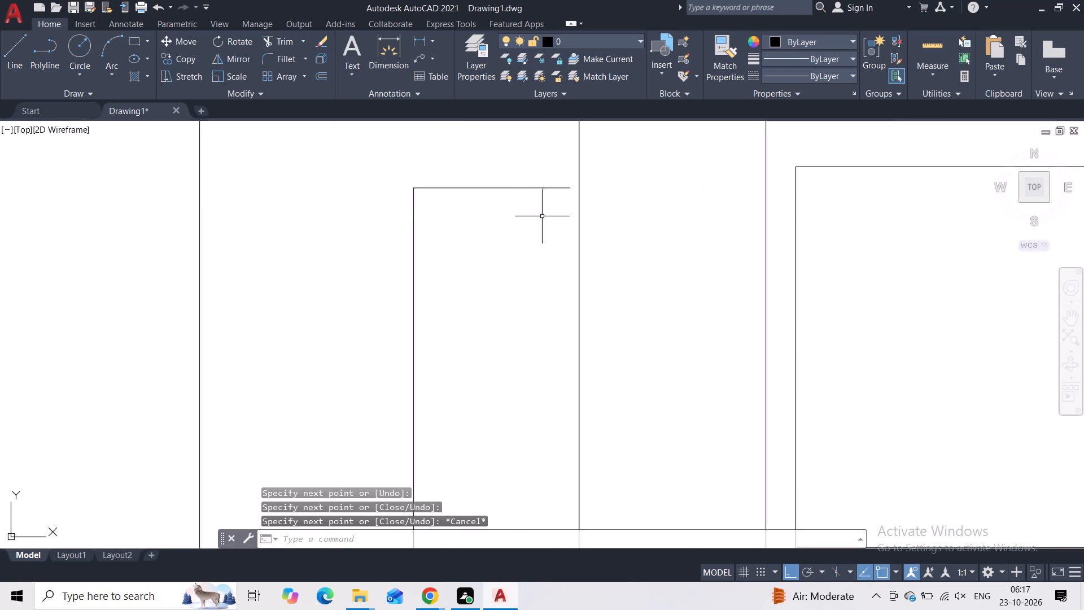
scroll(542, 216, "up", 1)
left_click(14, 54)
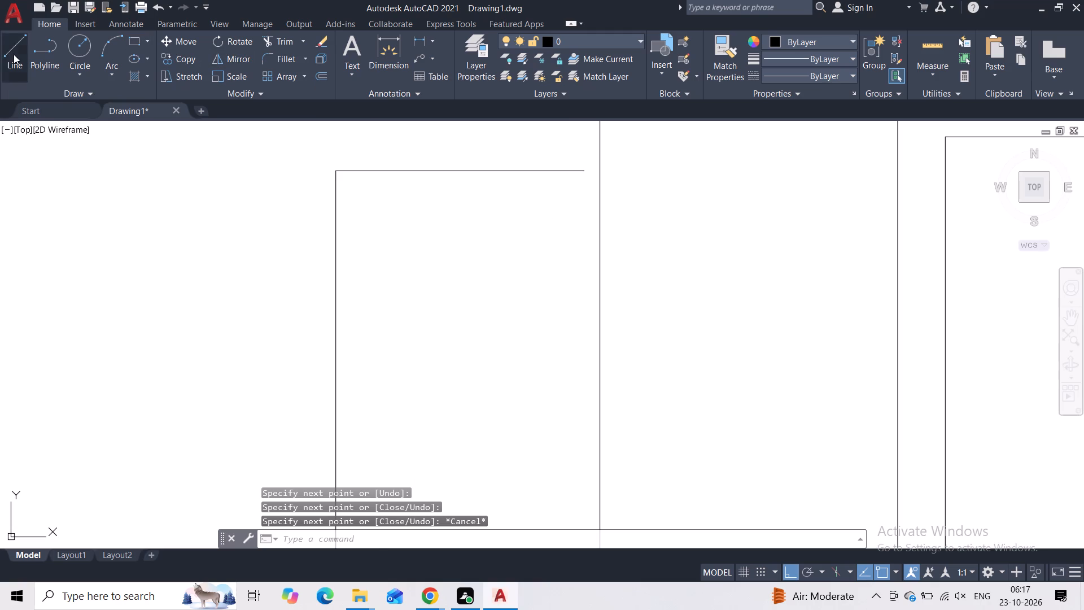
left_click(582, 172)
left_click(595, 176)
key("Escape")
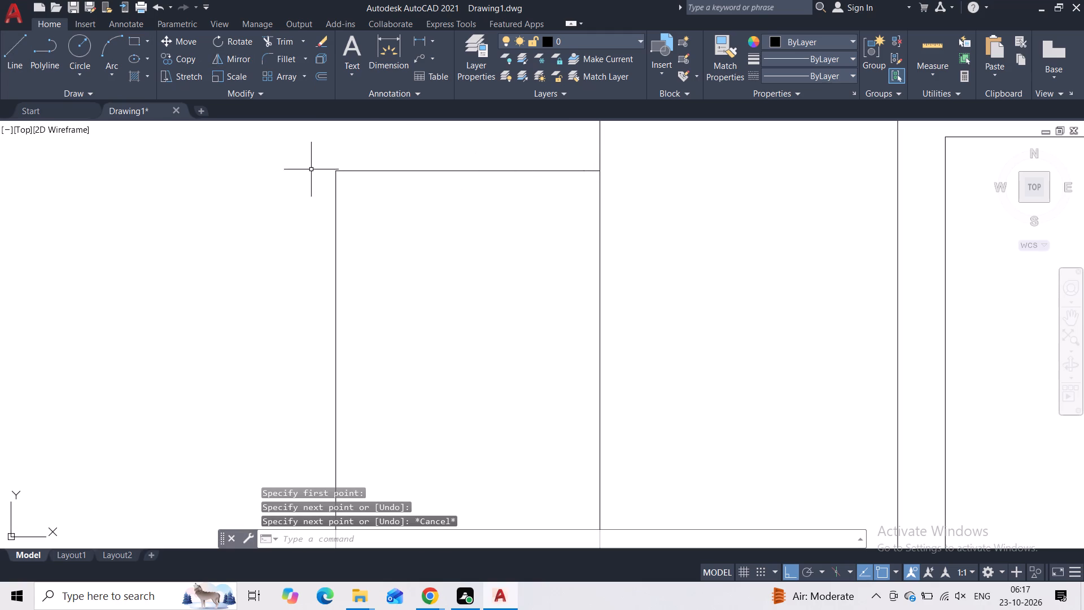
Draw three inner frame lines just inside the side-strip outline's top, left and bottom edges, the vertical one about 2'-1 1/2" long.
left_click(25, 58)
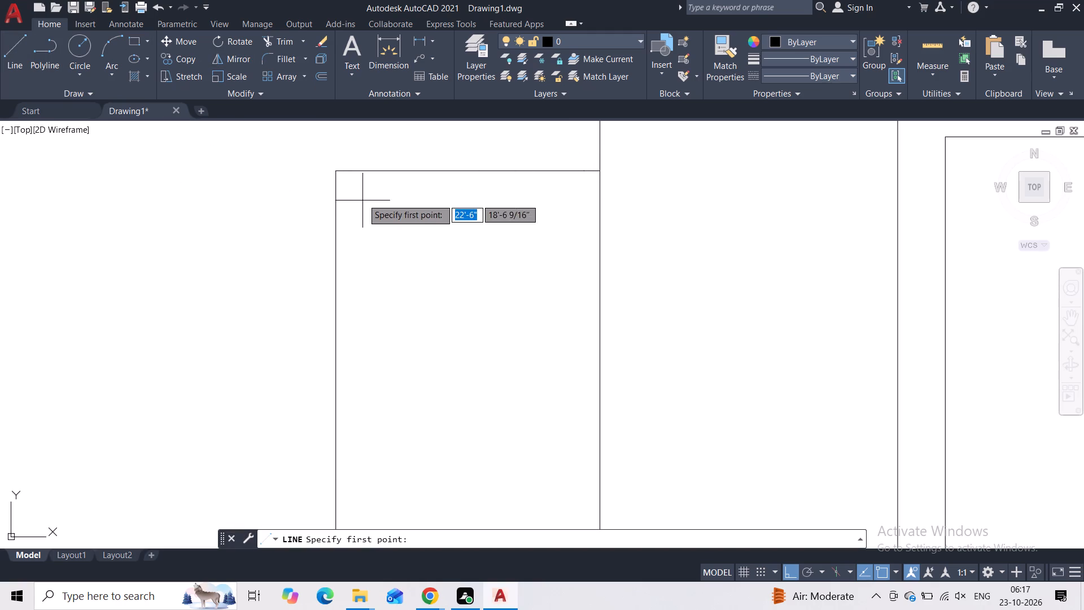
left_click(351, 184)
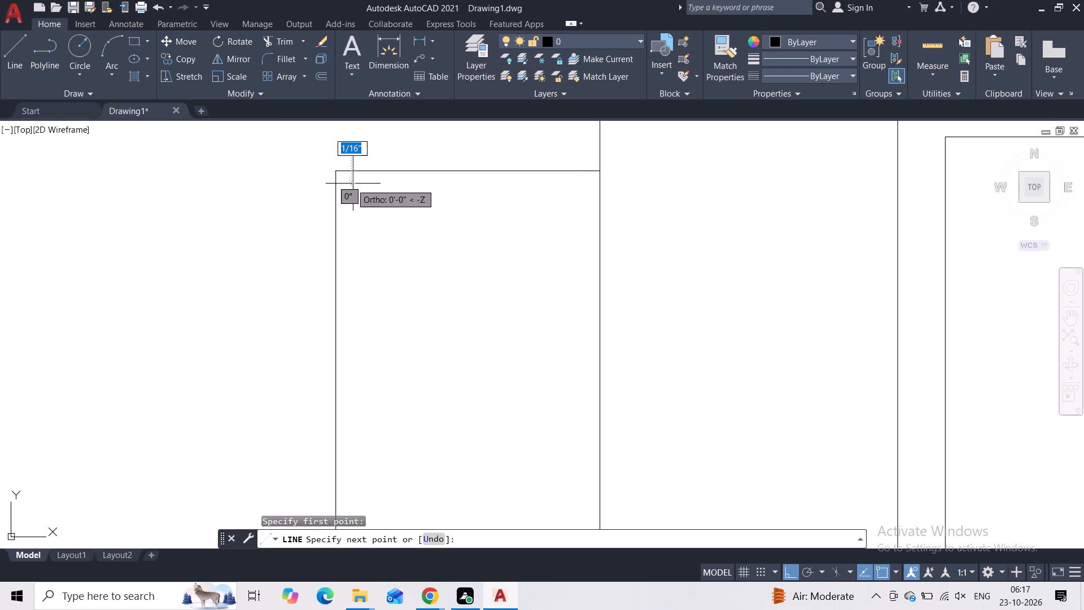
left_click(597, 186)
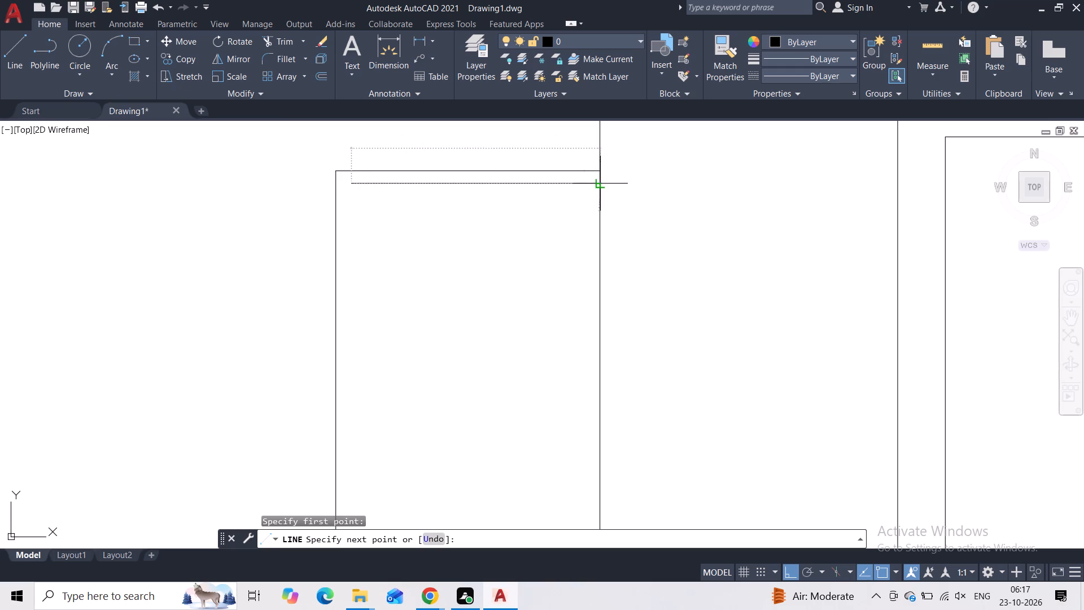
key("Escape")
scroll(481, 224, "down", 1)
key("space")
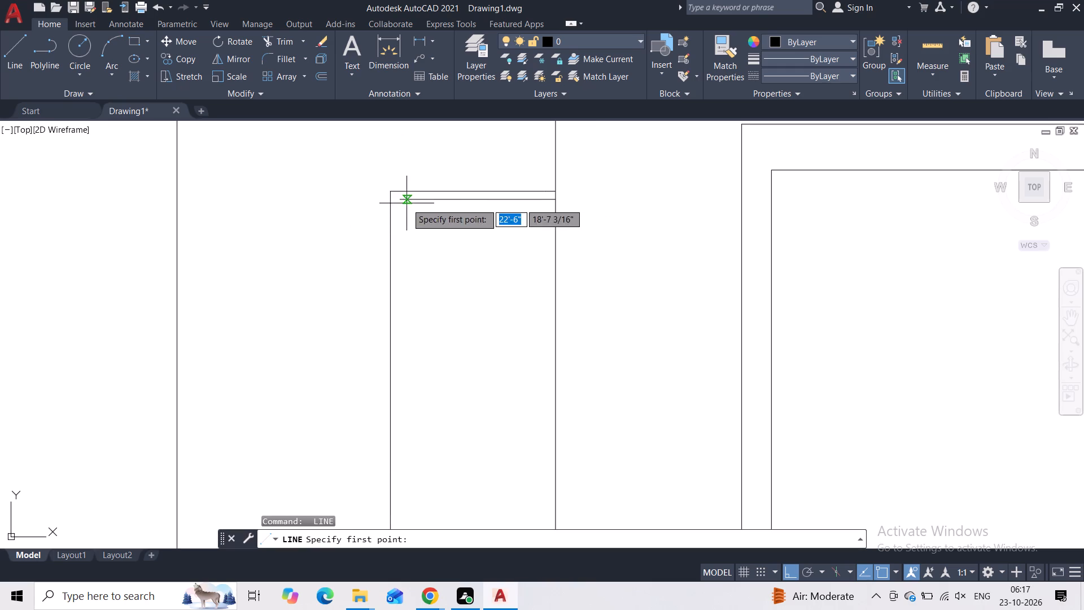
left_click(401, 202)
middle_click_drag(414, 286, 403, 159)
middle_click_drag(399, 374, 396, 295)
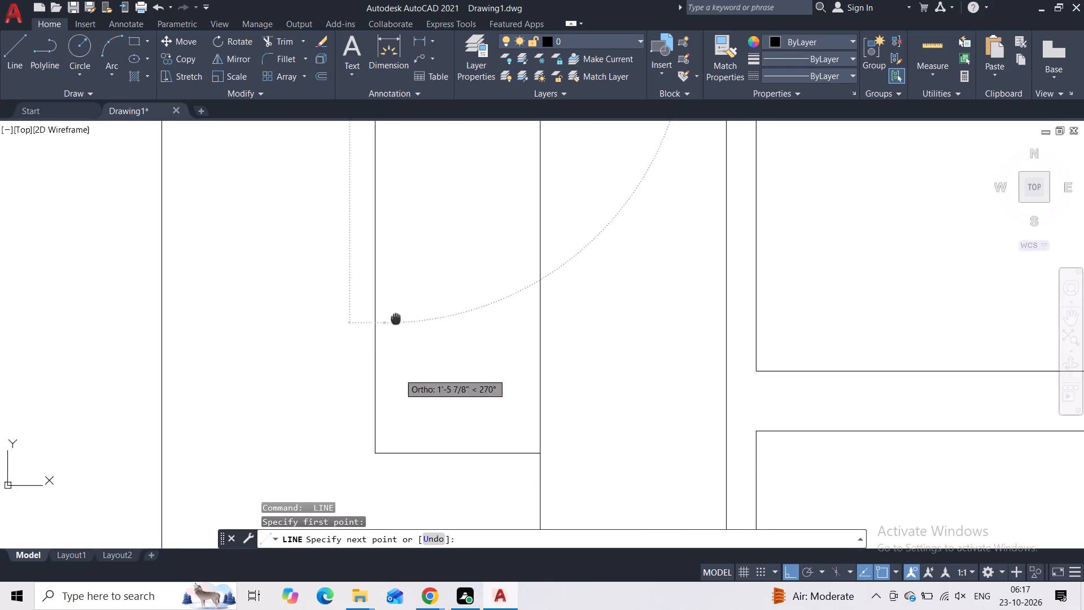
middle_click_drag(396, 295, 395, 281)
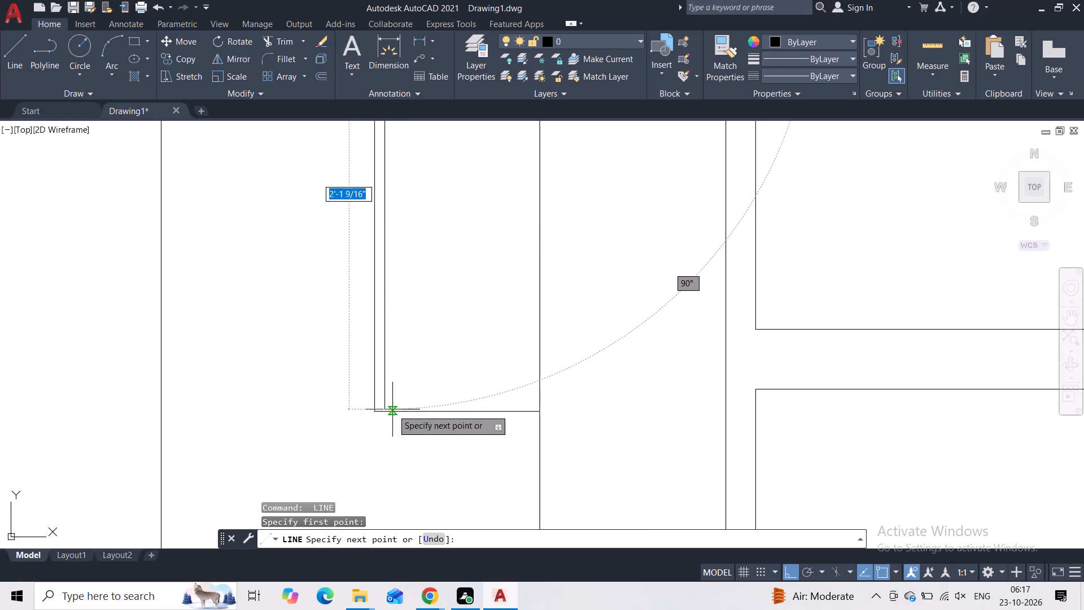
left_click(388, 409)
key("Escape")
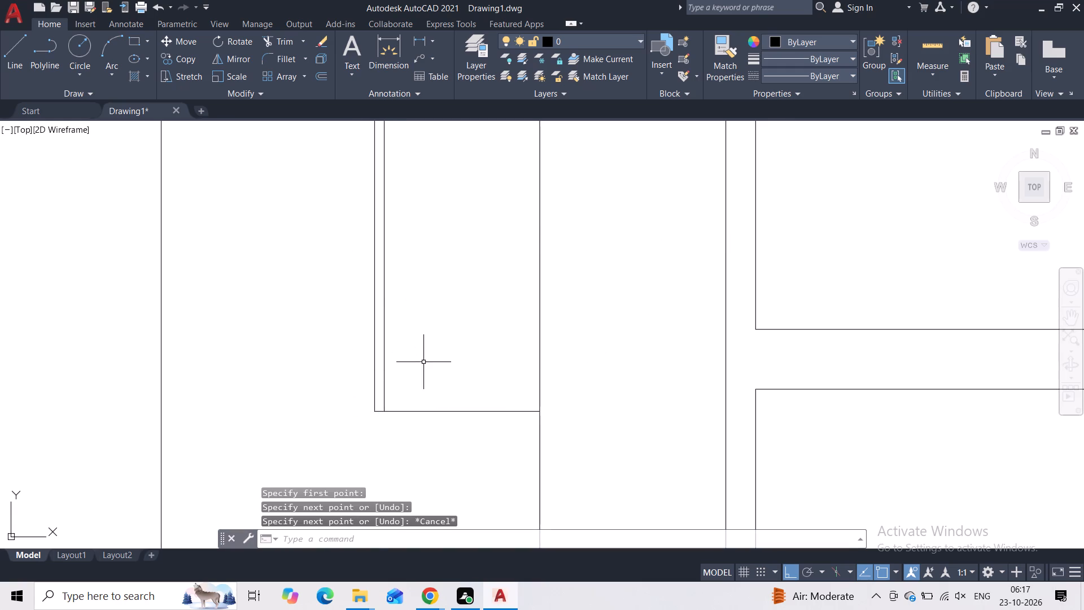
key("space")
left_click(386, 398)
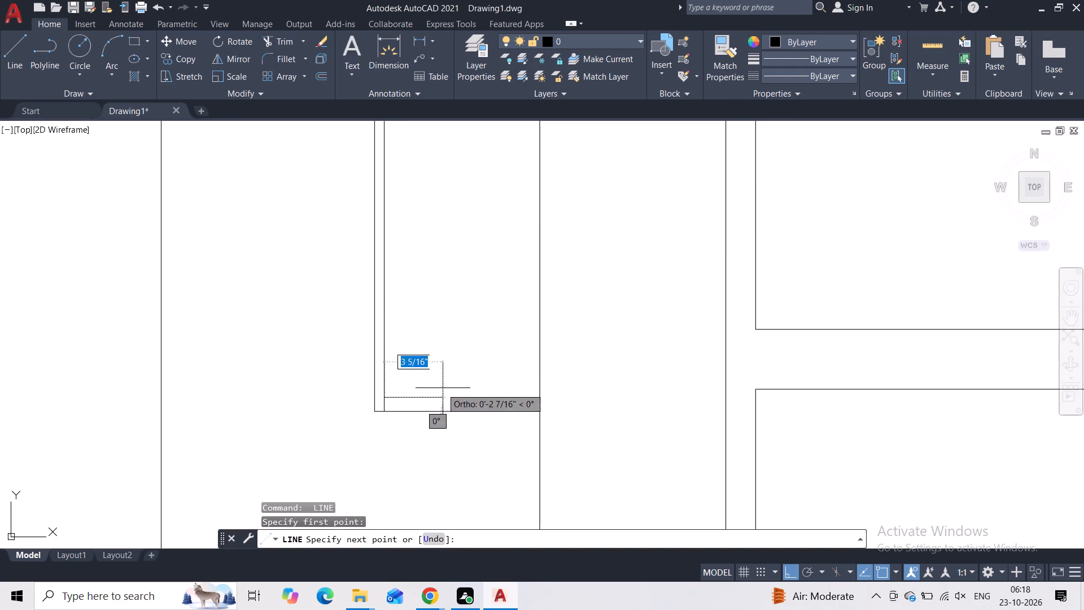
left_click(536, 399)
key("Escape")
Draw a horizontal line across the side-strip frame, slightly below mid-height, from the inner vertical line to the main wall's left edge.
scroll(485, 291, "down", 4)
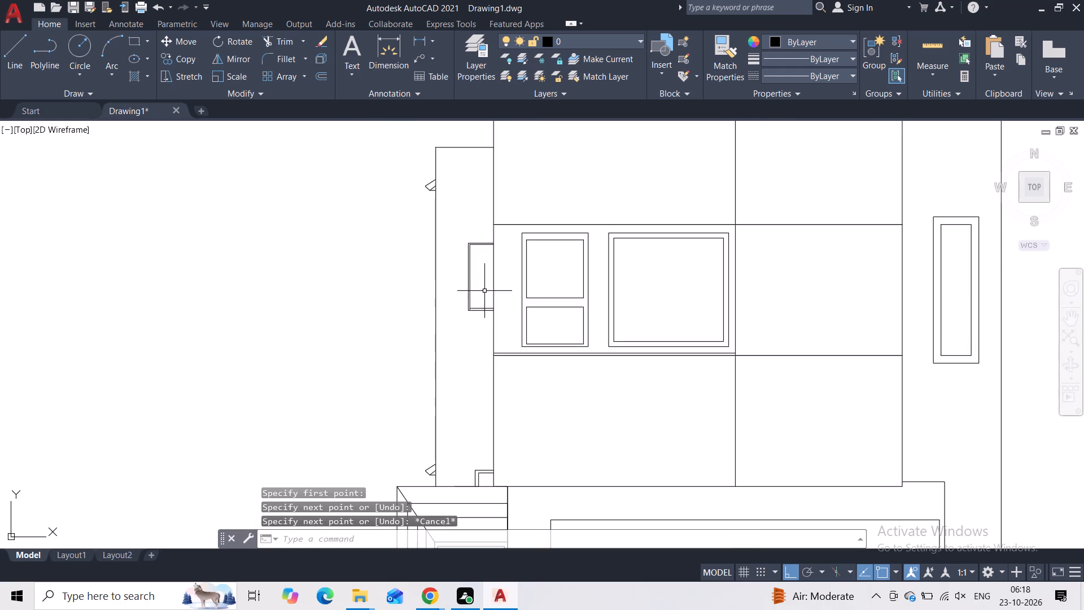
scroll(482, 272, "up", 2)
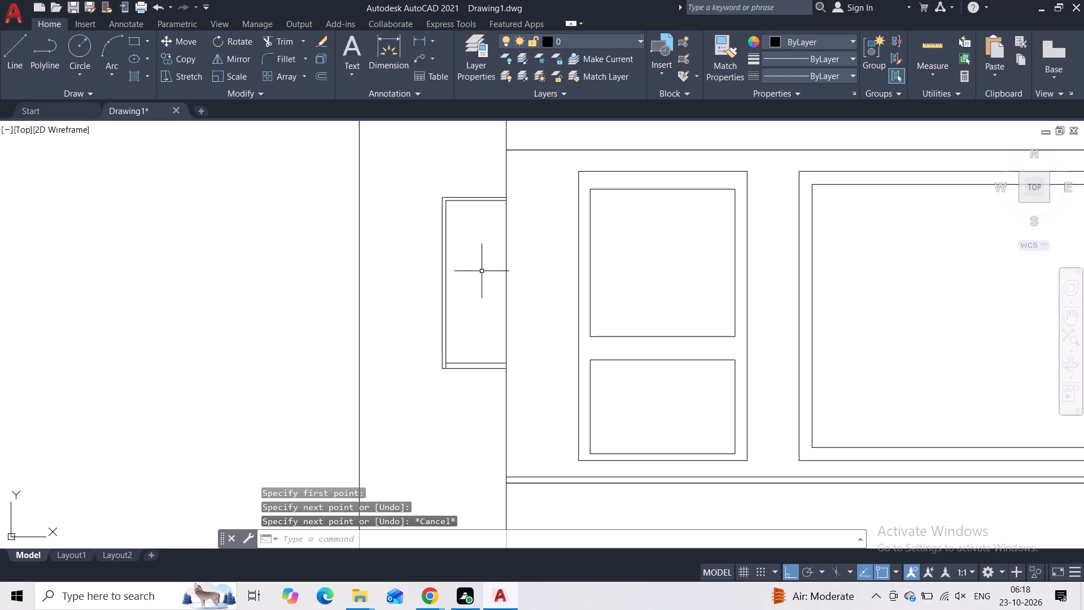
scroll(482, 271, "up", 1)
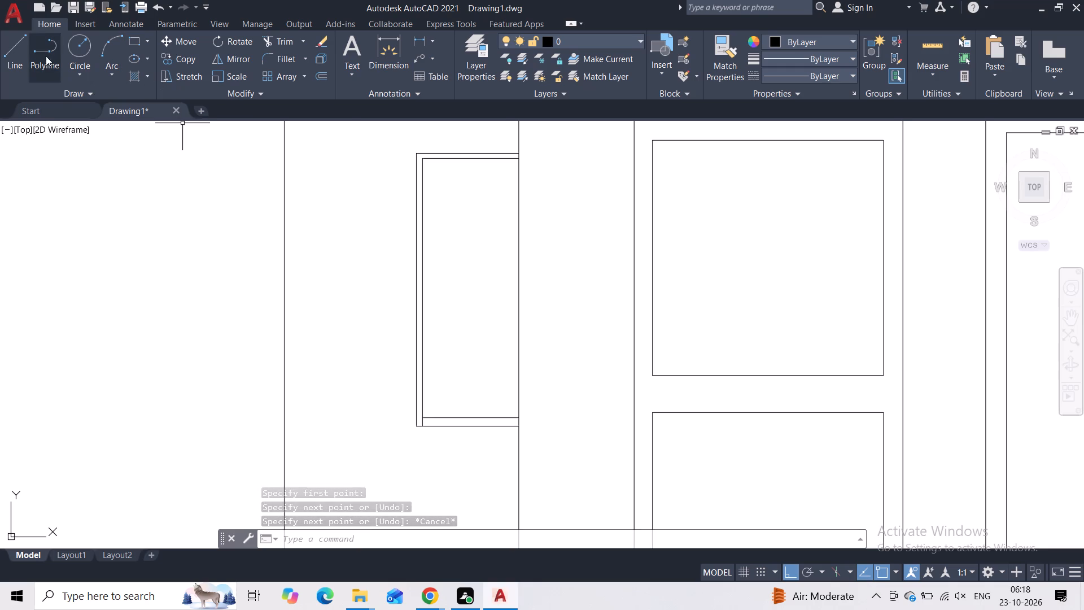
left_click(23, 55)
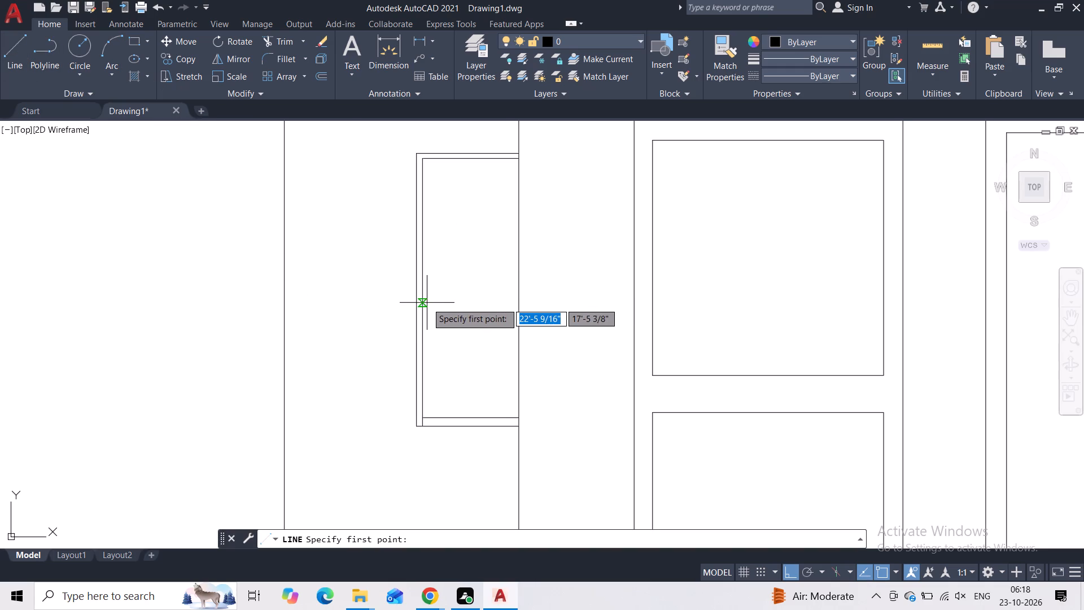
left_click(423, 316)
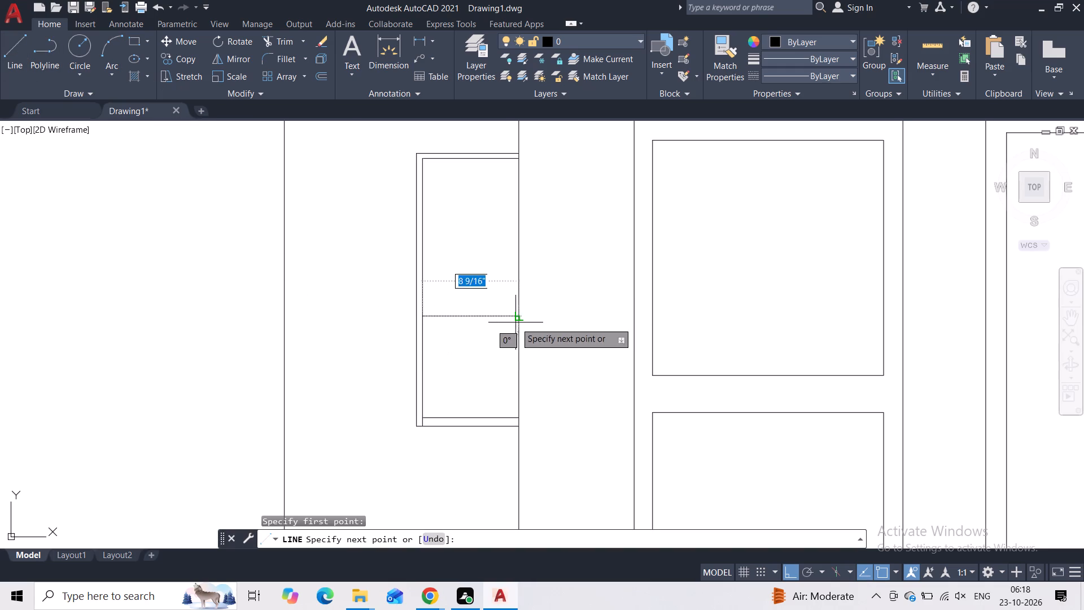
left_click(519, 323)
key("Escape")
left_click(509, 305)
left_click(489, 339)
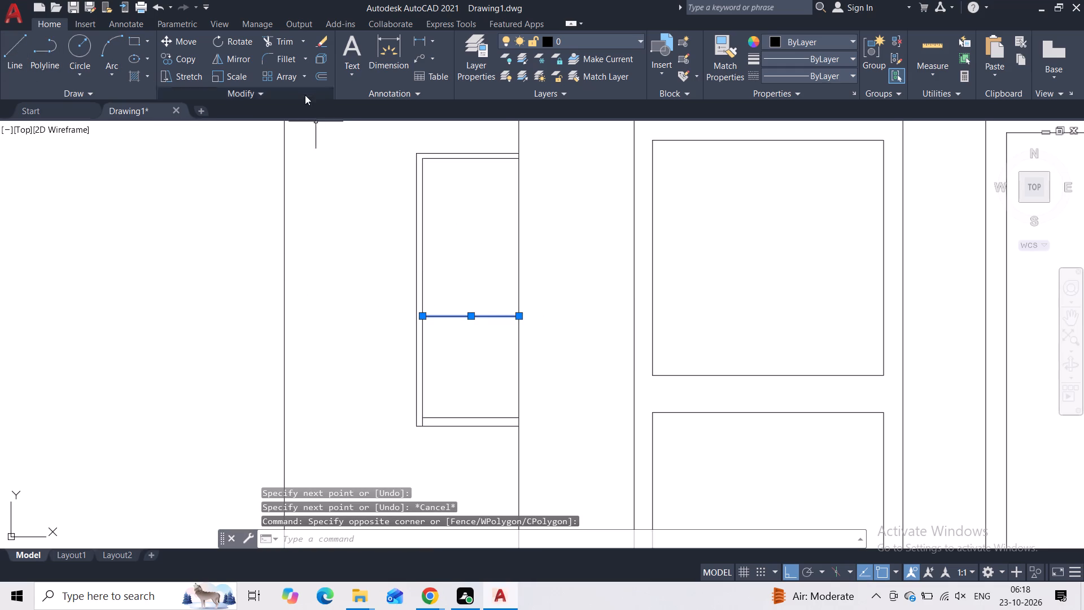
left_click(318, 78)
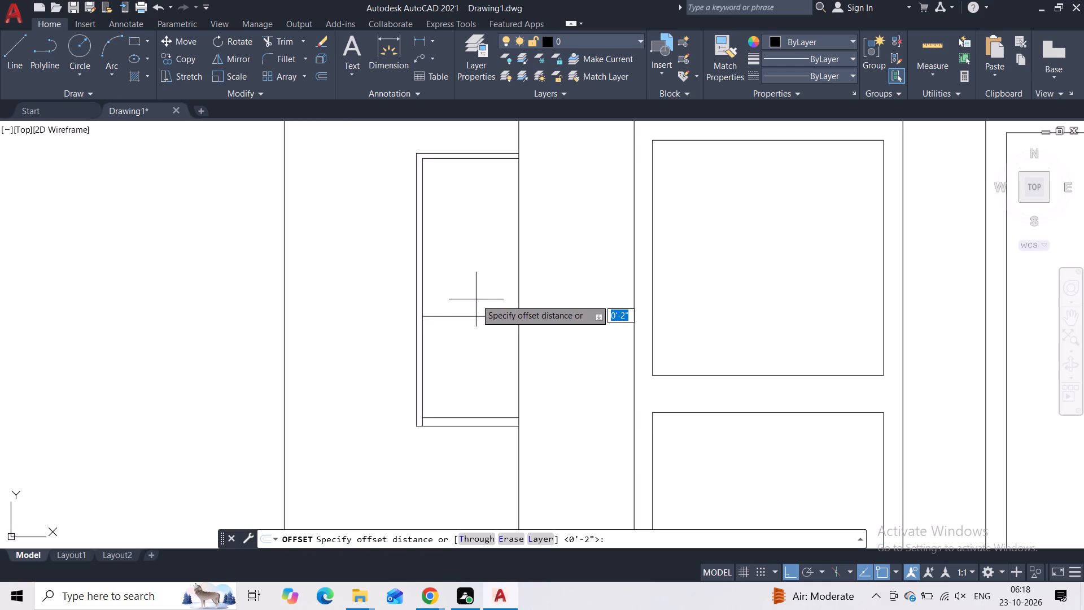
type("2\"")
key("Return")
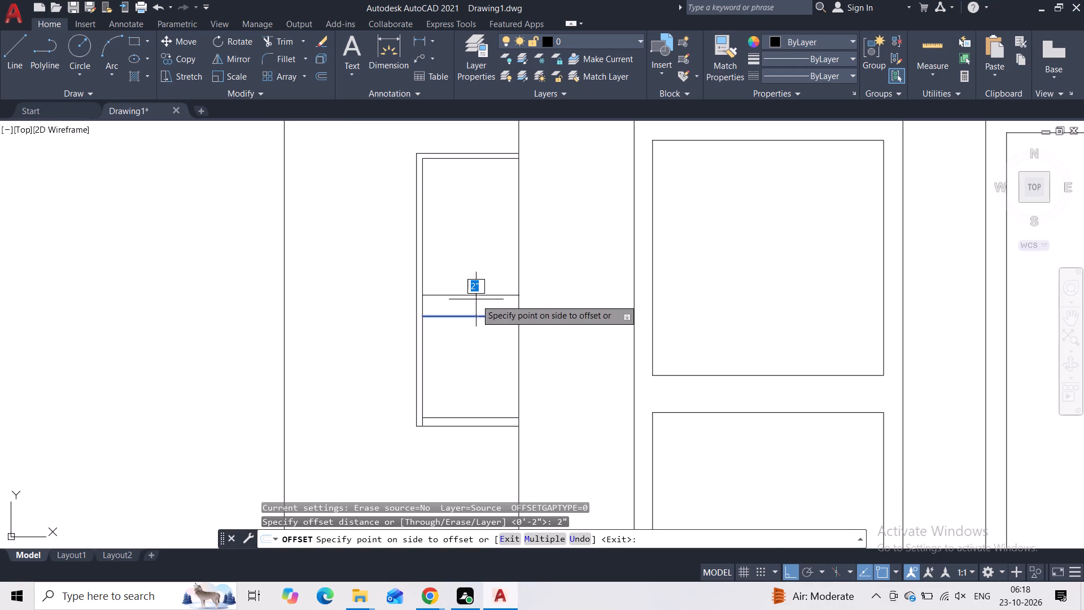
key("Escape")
Offset the side-strip frame's horizontal dividing line 1" upward.
left_click(477, 314)
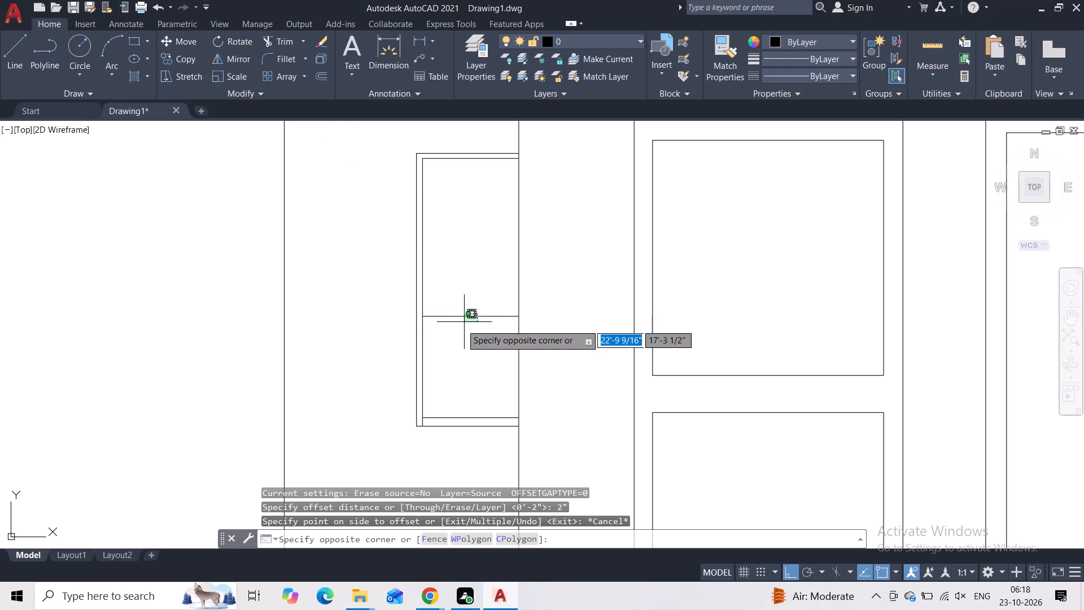
left_click(460, 326)
left_click(321, 77)
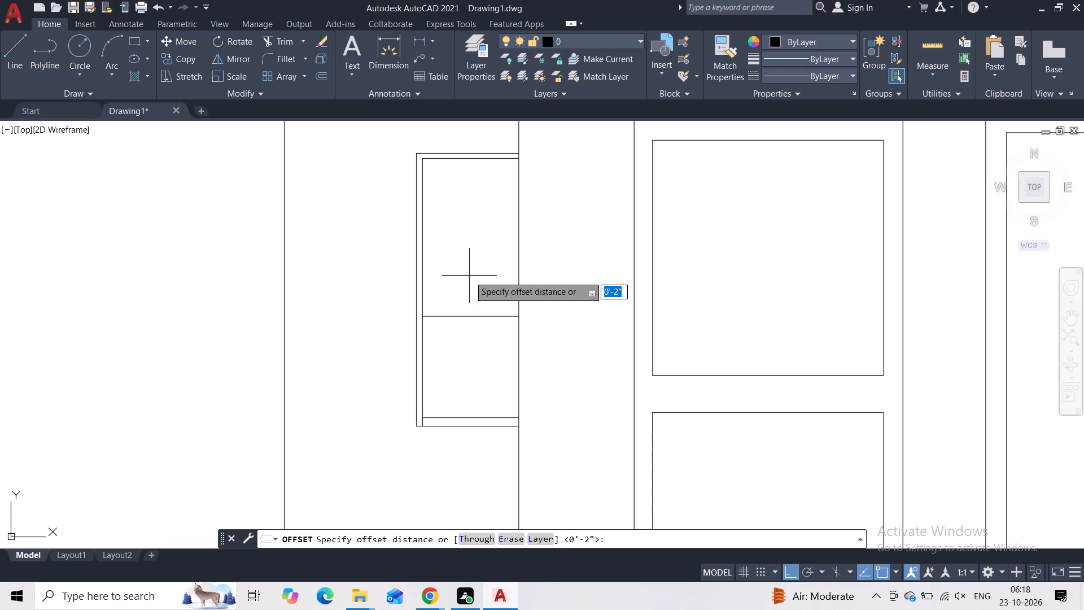
type("1\"")
key("Return")
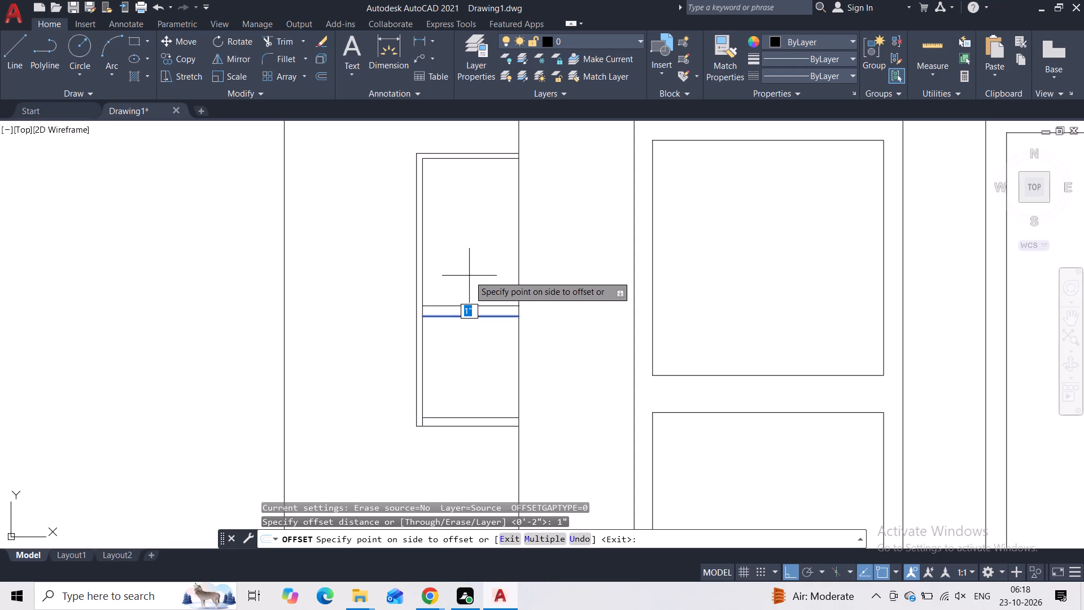
left_click(474, 274)
key("Escape")
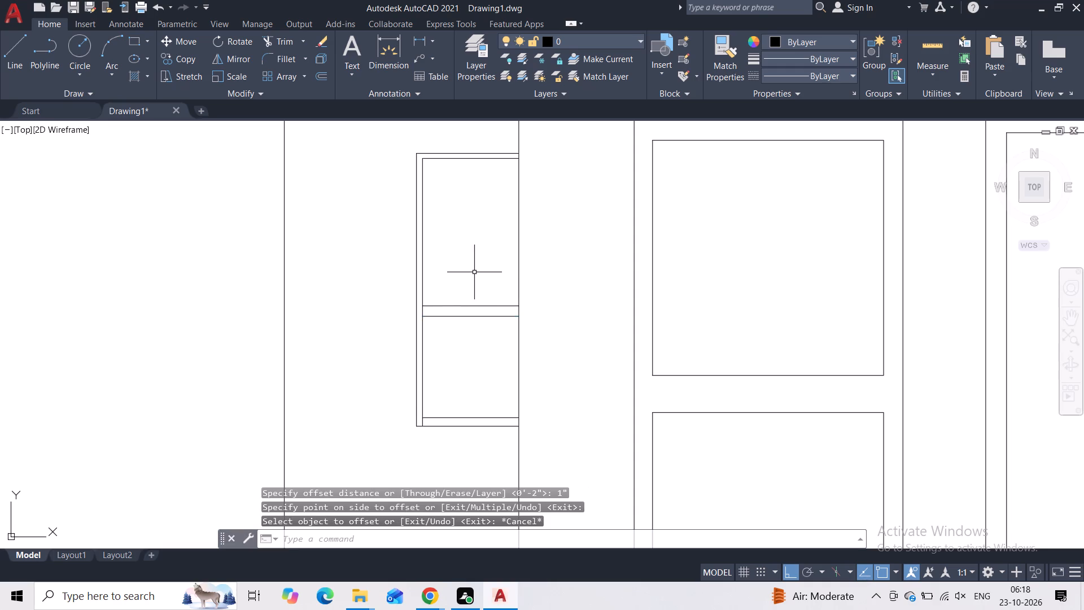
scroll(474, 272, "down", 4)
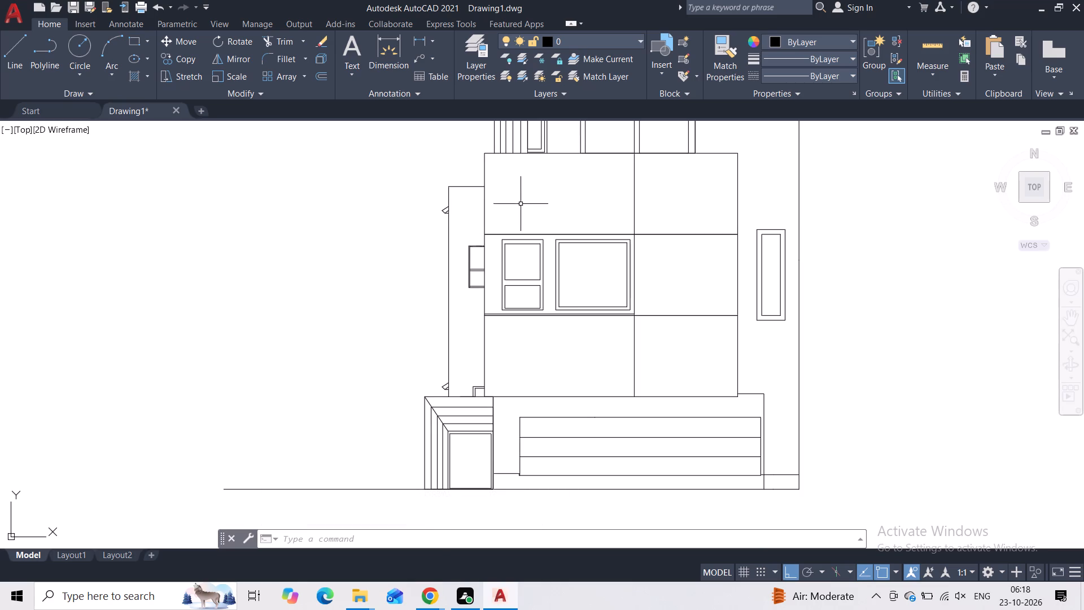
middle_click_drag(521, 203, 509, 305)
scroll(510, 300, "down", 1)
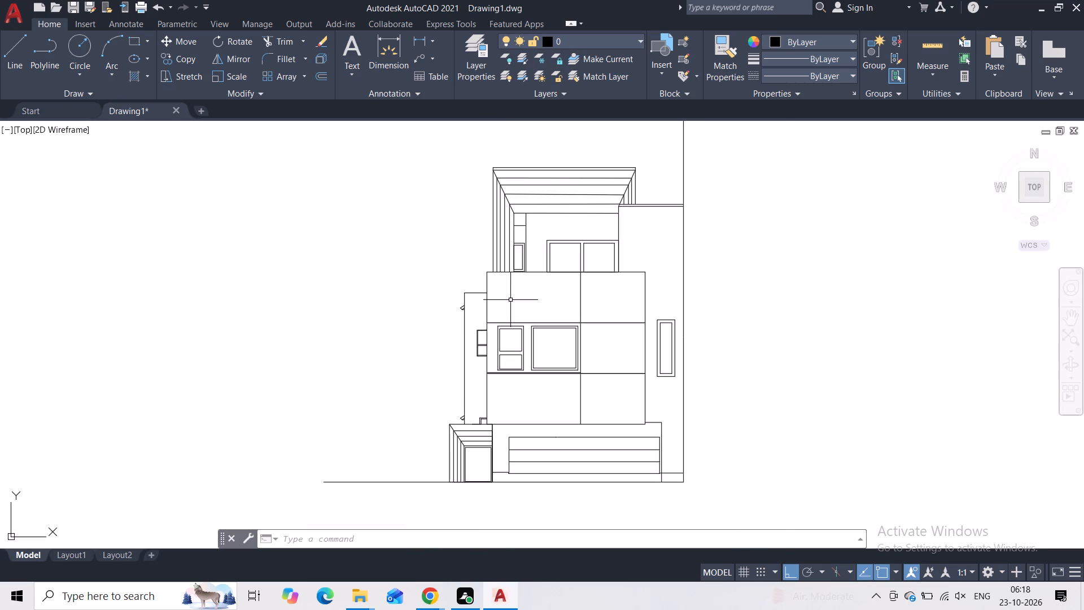
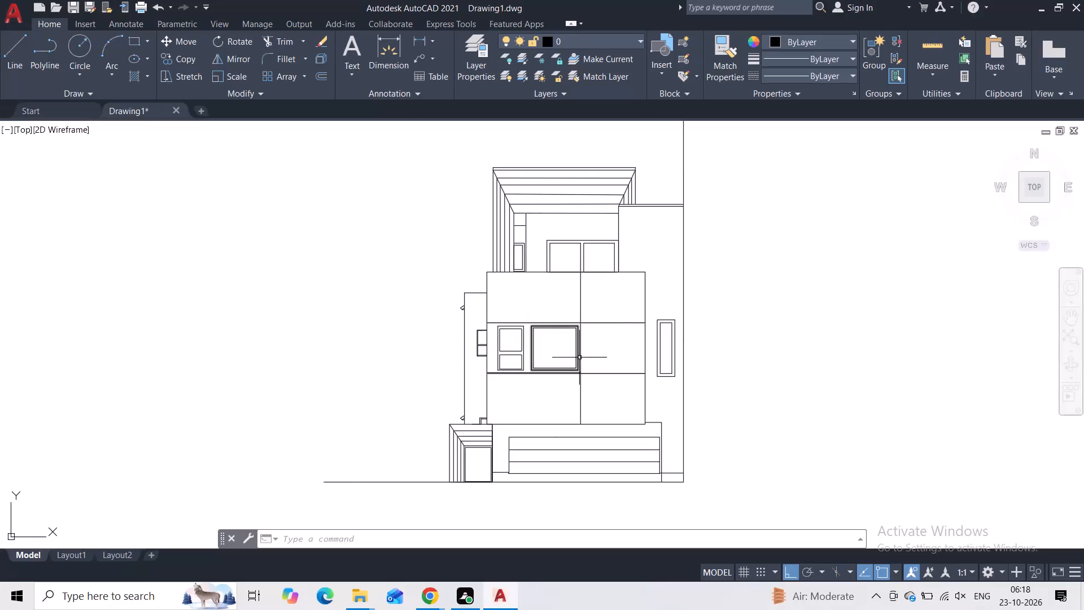
Trim away the leftover construction lines above the building, the ground line's extension beyond the entrance, and the stub above the side wall.
scroll(579, 358, "down", 1)
middle_click(591, 333)
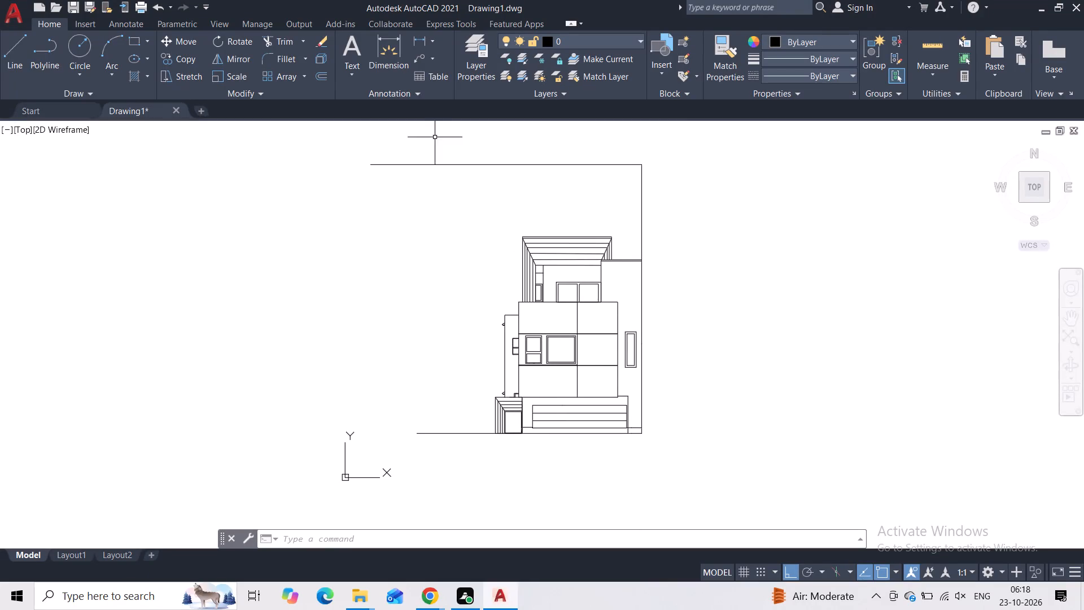
left_click(276, 42)
left_click_drag(568, 152, 657, 191)
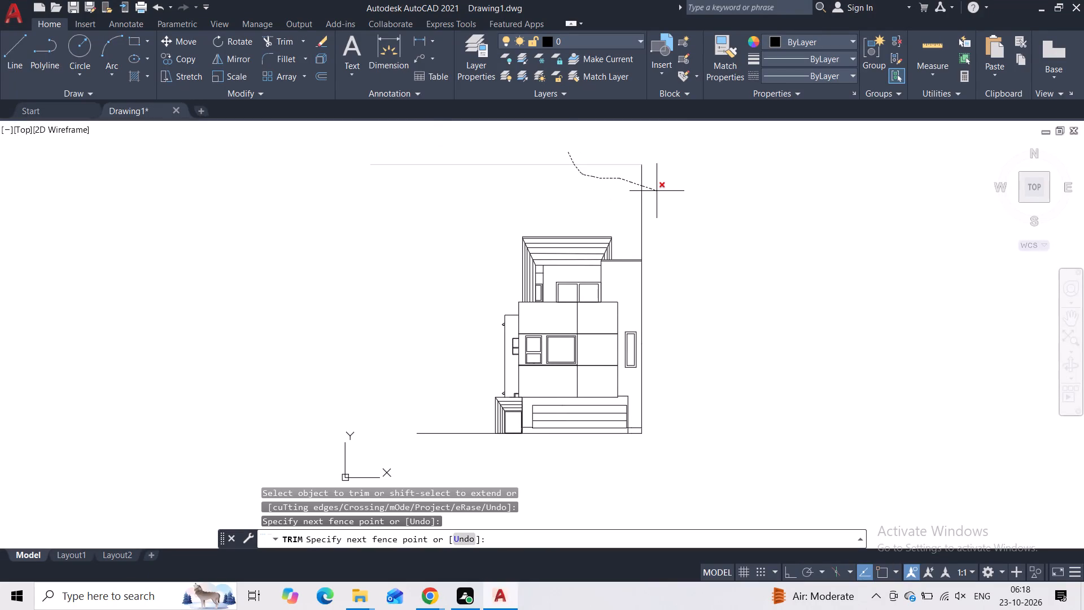
left_click_drag(657, 191, 661, 195)
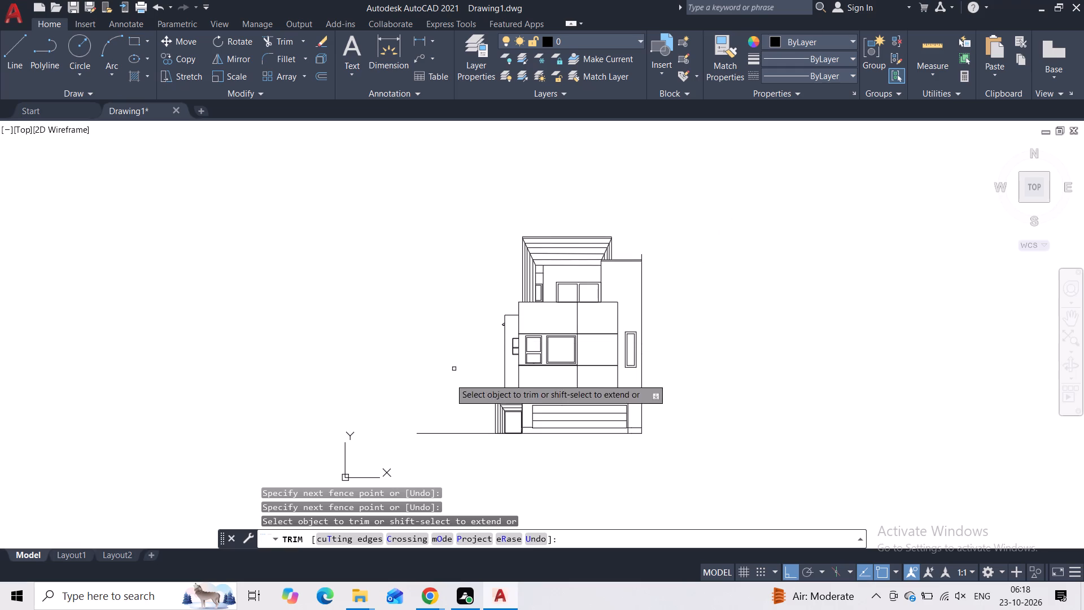
left_click(443, 433)
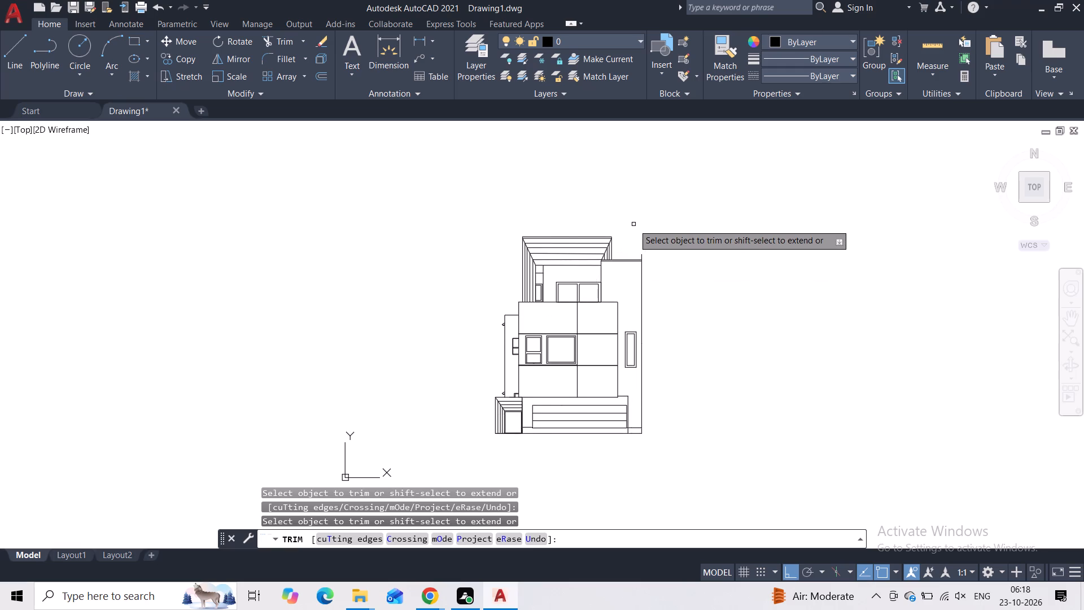
scroll(641, 250, "up", 5)
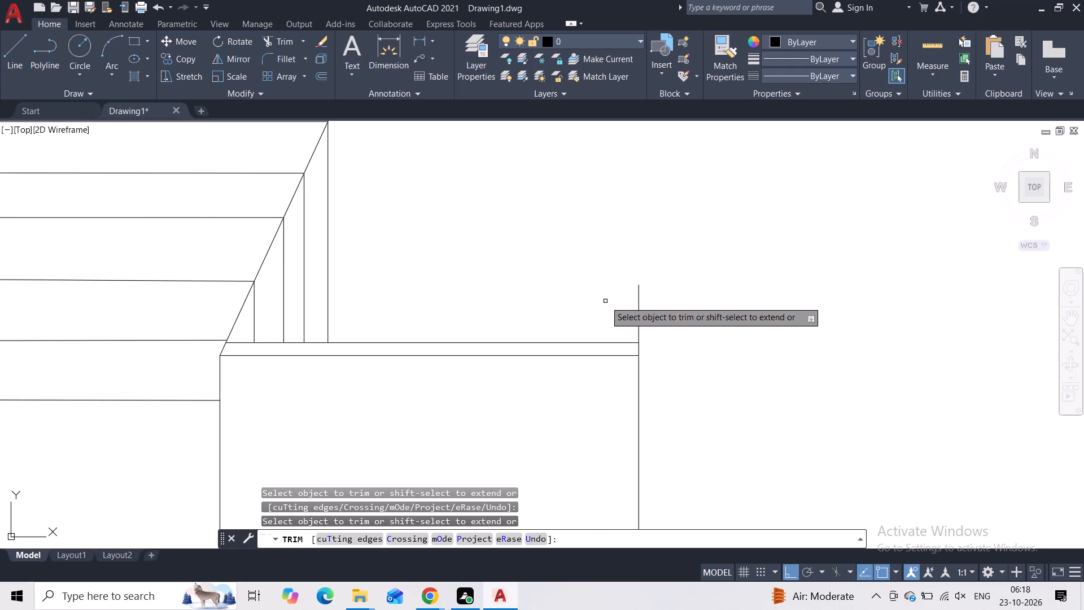
left_click_drag(623, 301, 680, 315)
key("Escape")
Draw a vertical line across the middle storey's full height, between the main wall's left edge and the small divided window.
scroll(679, 310, "down", 5)
middle_click_drag(697, 346, 686, 341)
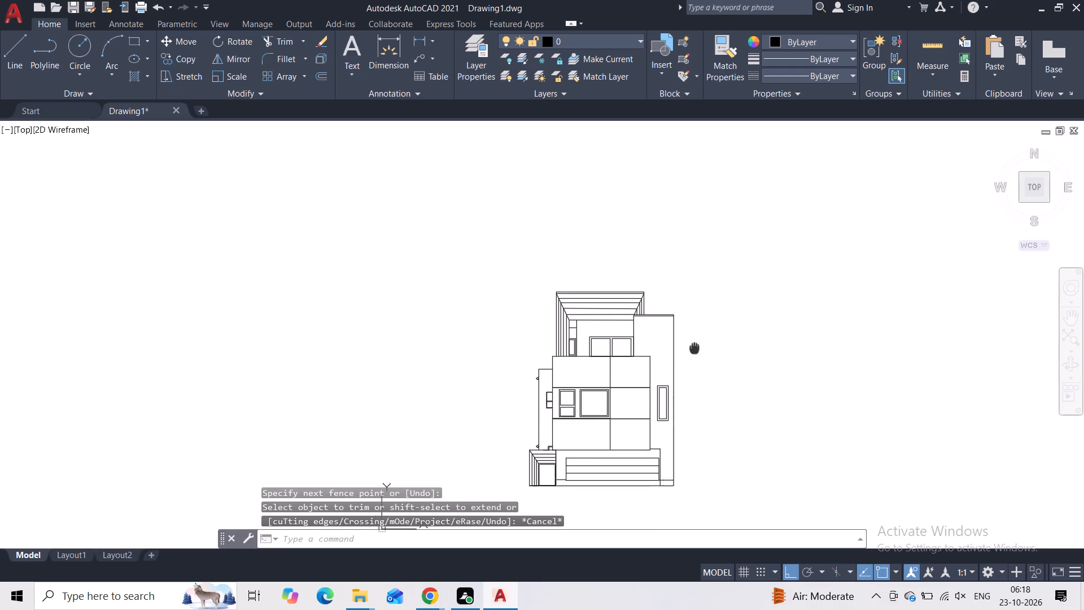
middle_click_drag(686, 341, 680, 306)
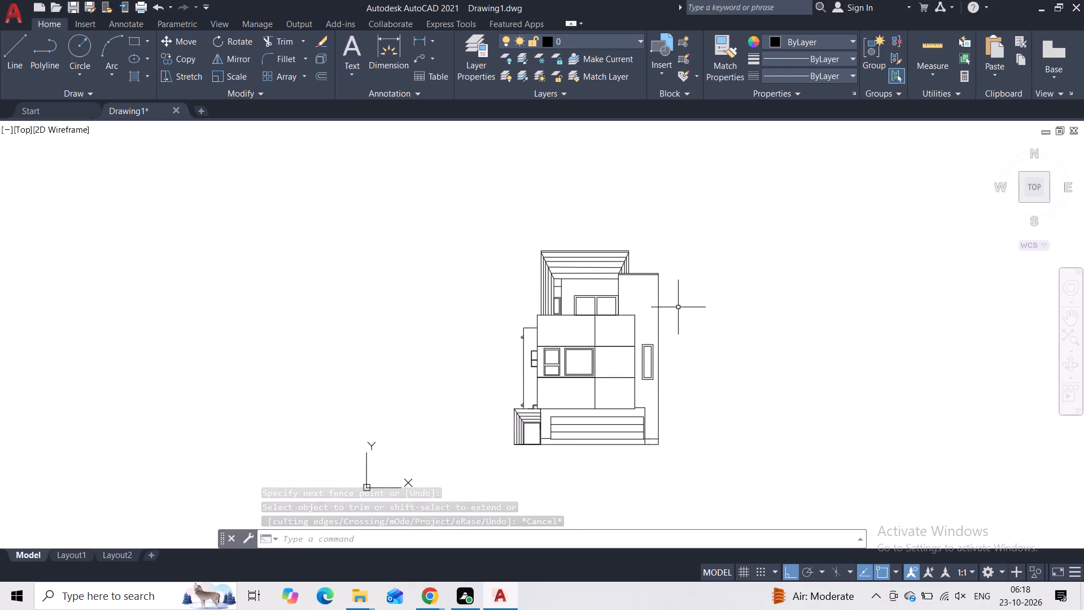
scroll(566, 360, "up", 2)
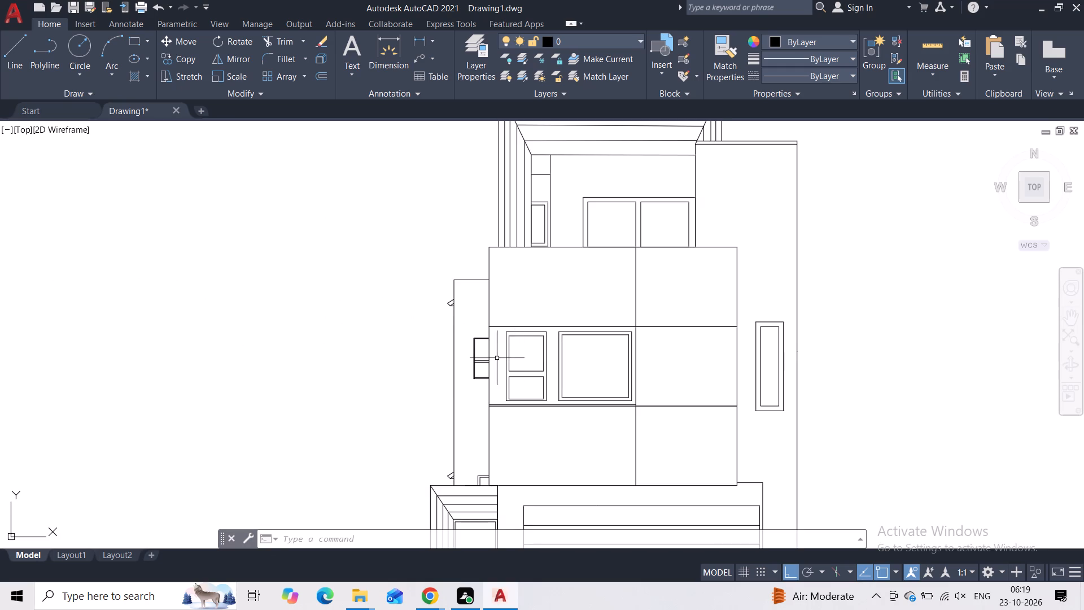
scroll(496, 358, "up", 2)
left_click(11, 50)
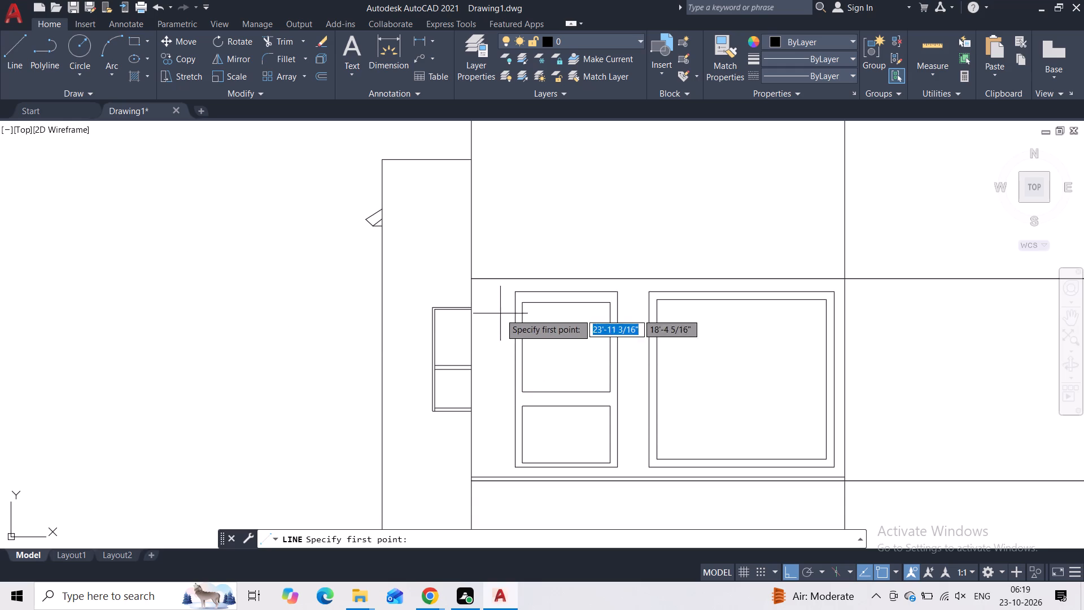
left_click(497, 280)
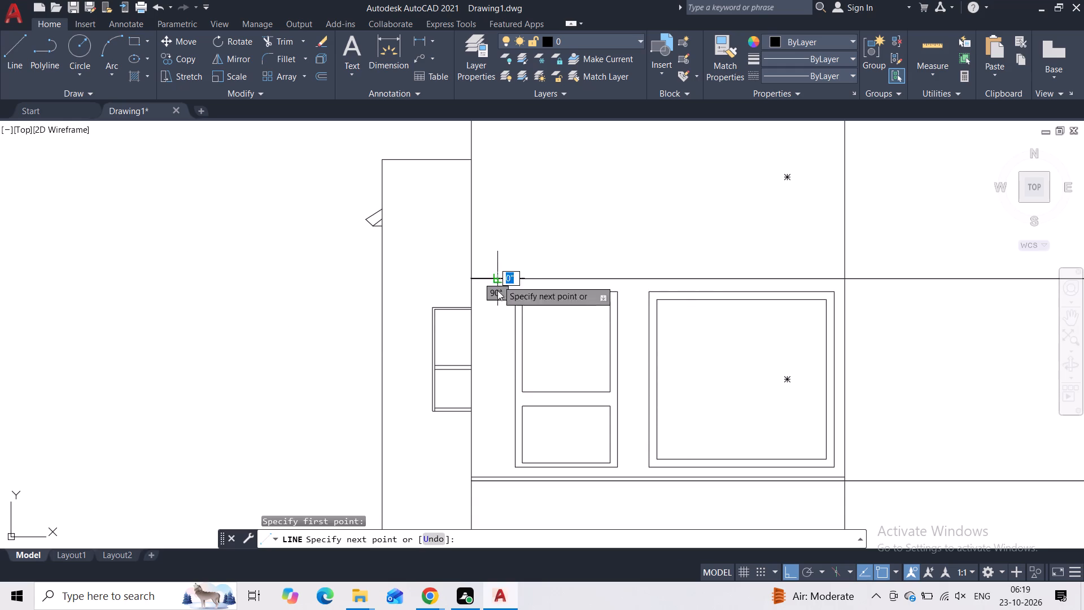
left_click(499, 472)
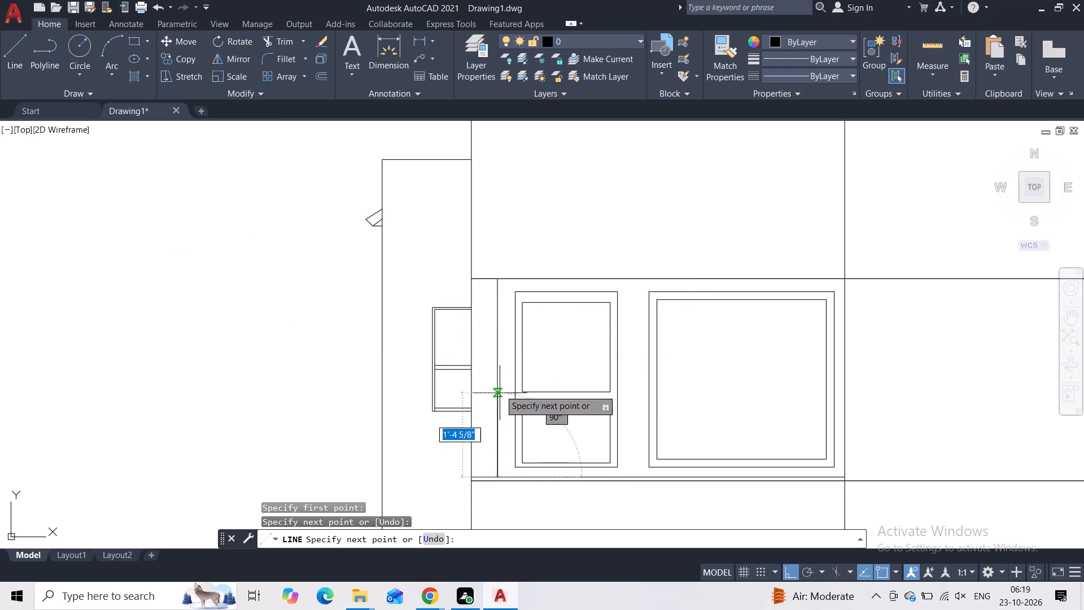
key("Escape")
Draw a small upright rectangle about 5/8" by 4 3/8" as a handle near the entrance door panel's left edge, around mid-height.
scroll(500, 364, "down", 3)
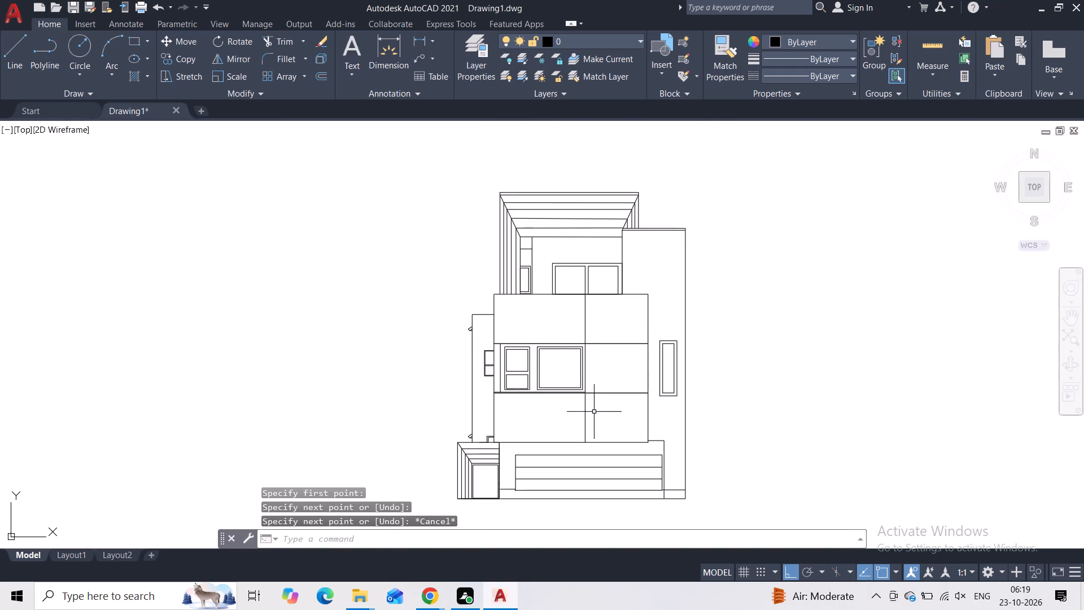
middle_click_drag(606, 433, 580, 371)
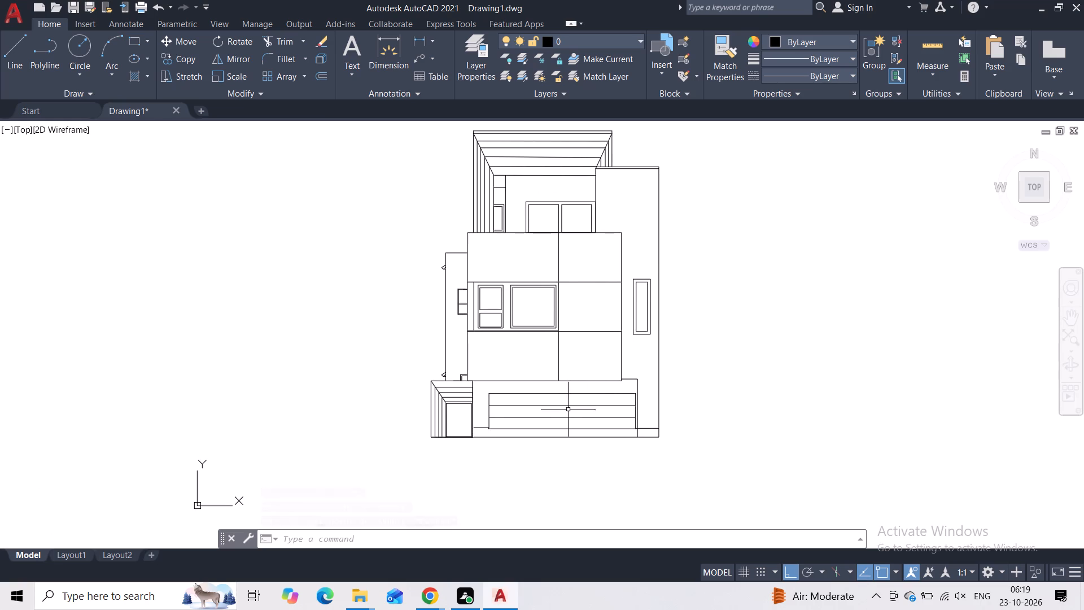
middle_click_drag(463, 415, 500, 354)
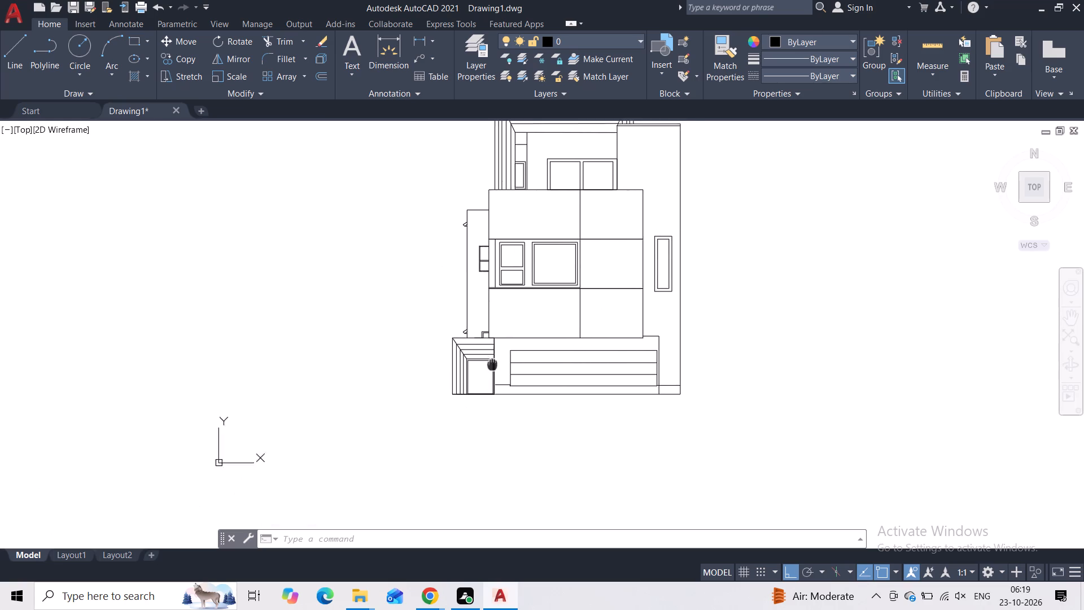
middle_click_drag(500, 354, 500, 353)
scroll(500, 353, "up", 3)
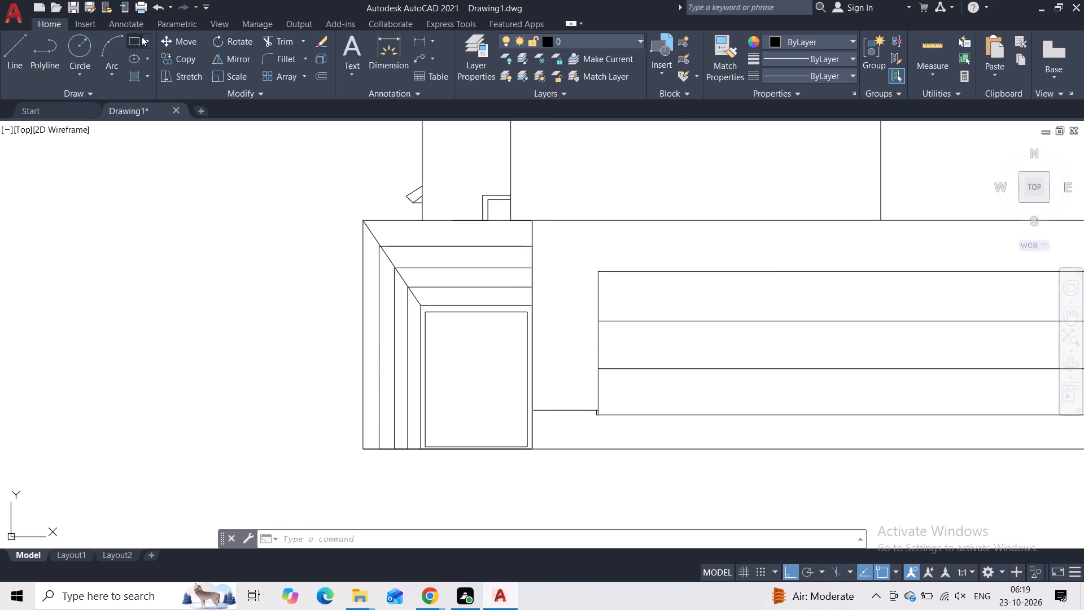
left_click(134, 40)
scroll(407, 384, "up", 3)
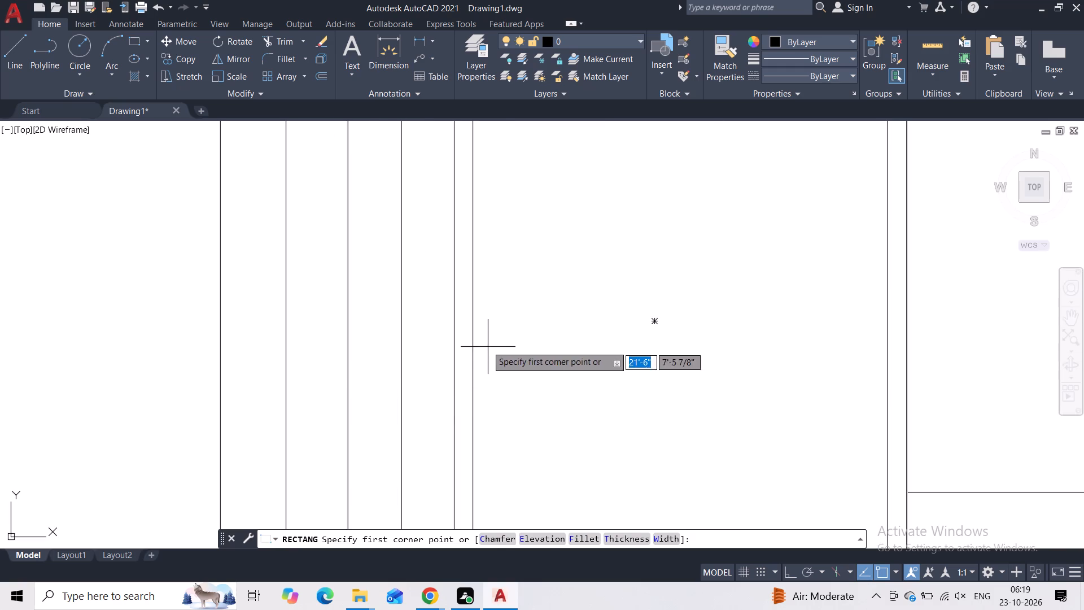
left_click(487, 345)
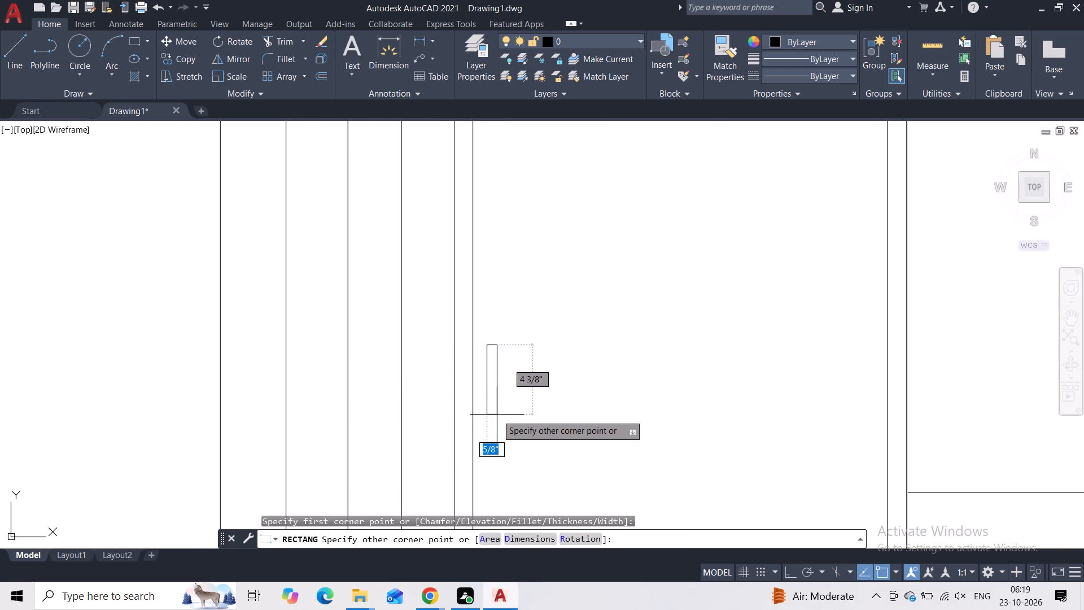
left_click(497, 415)
Hatch the entrance door's inner panel around the handle with the AR-PARQ1 pattern at a scale of 0.76.
scroll(509, 367, "down", 3)
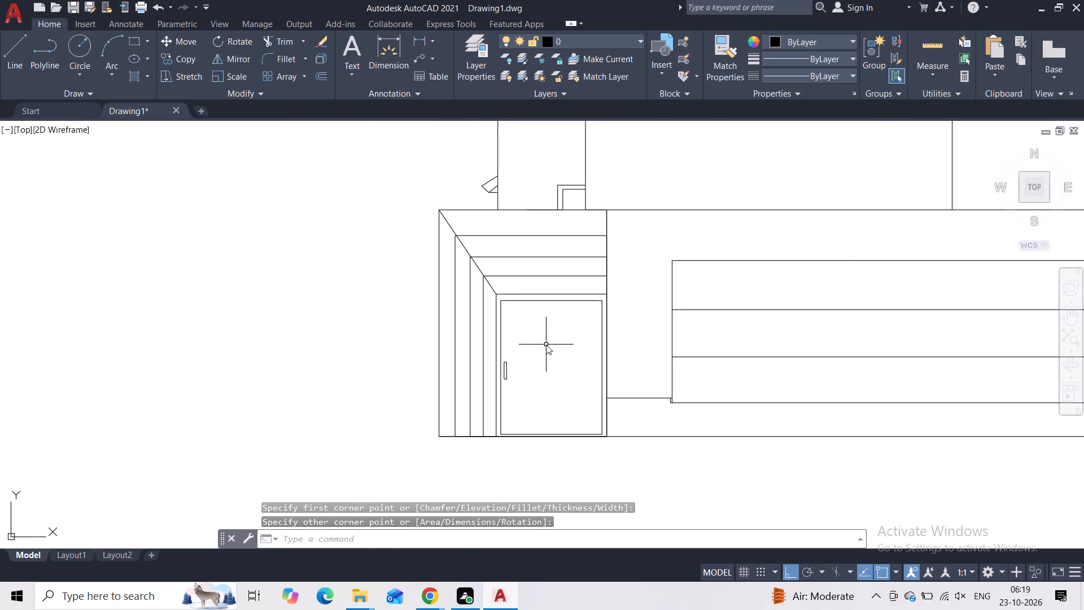
key("h")
left_click(582, 375)
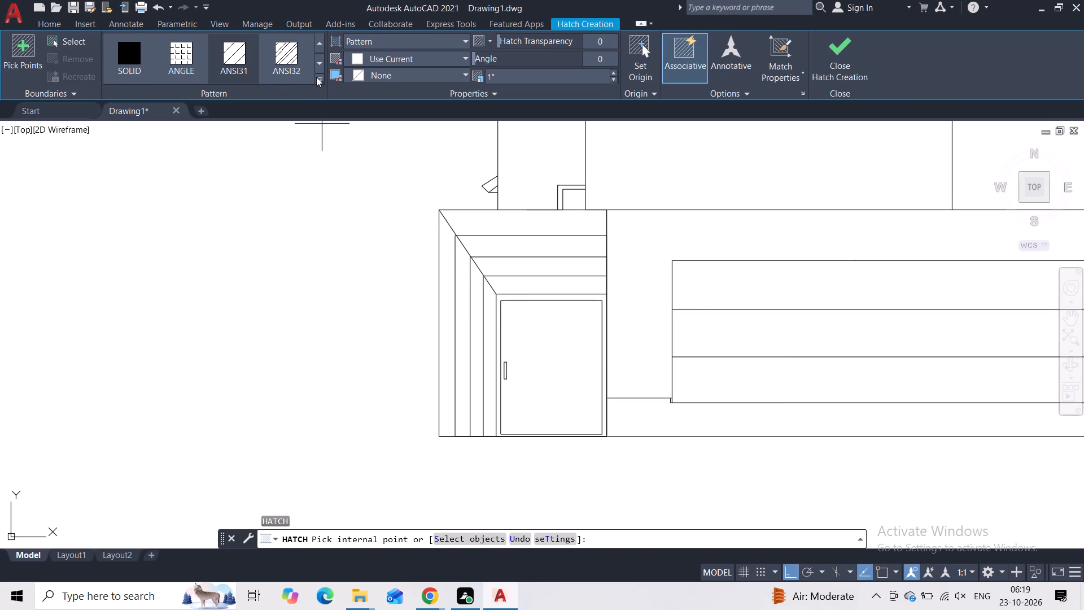
left_click(316, 77)
scroll(290, 149, "down", 2)
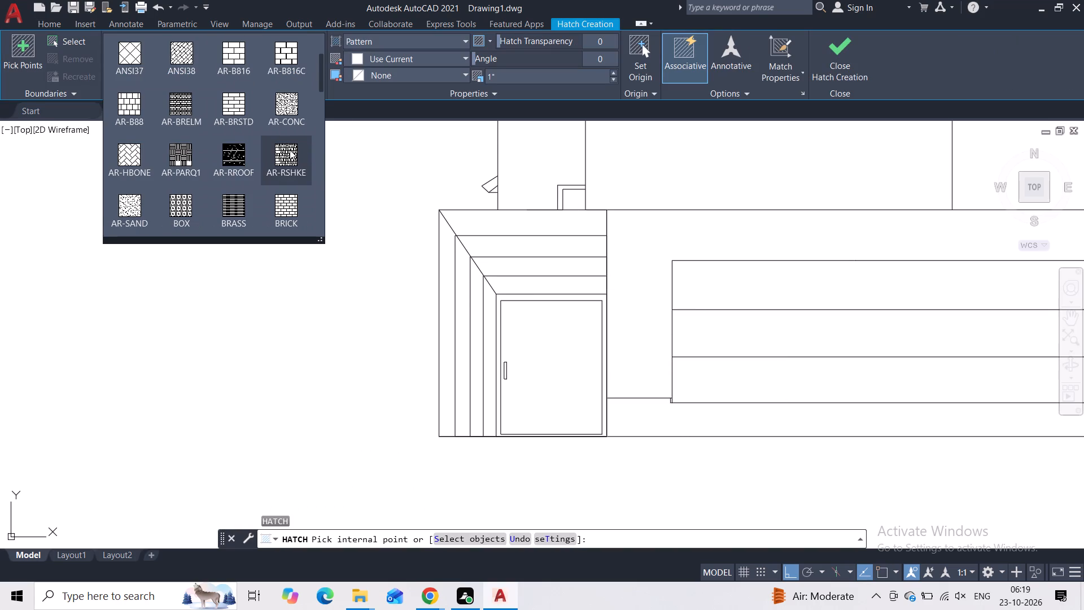
left_click(187, 155)
left_click(554, 345)
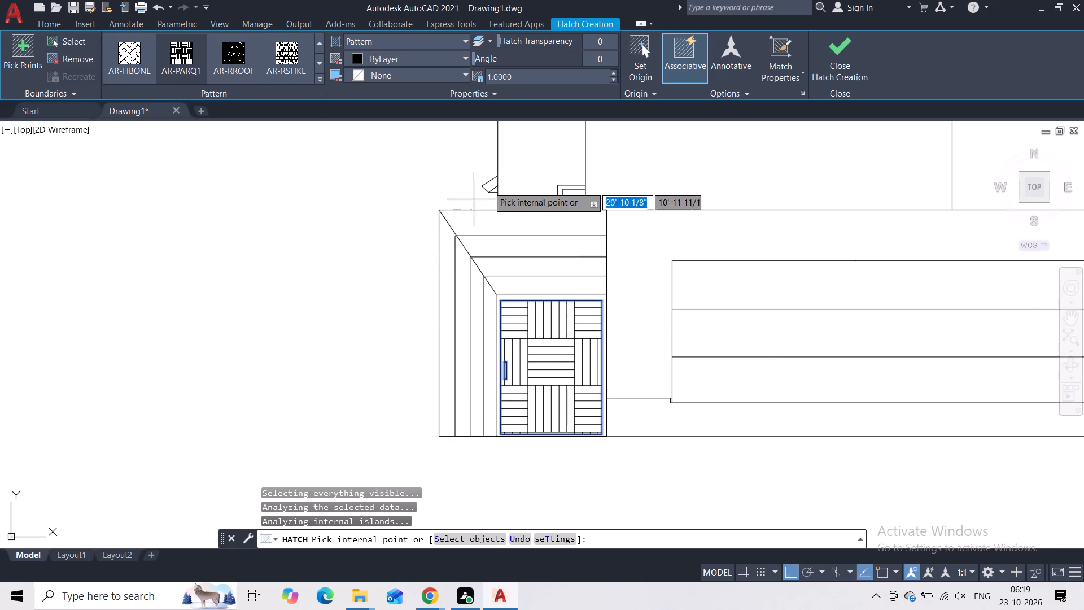
left_click(613, 80)
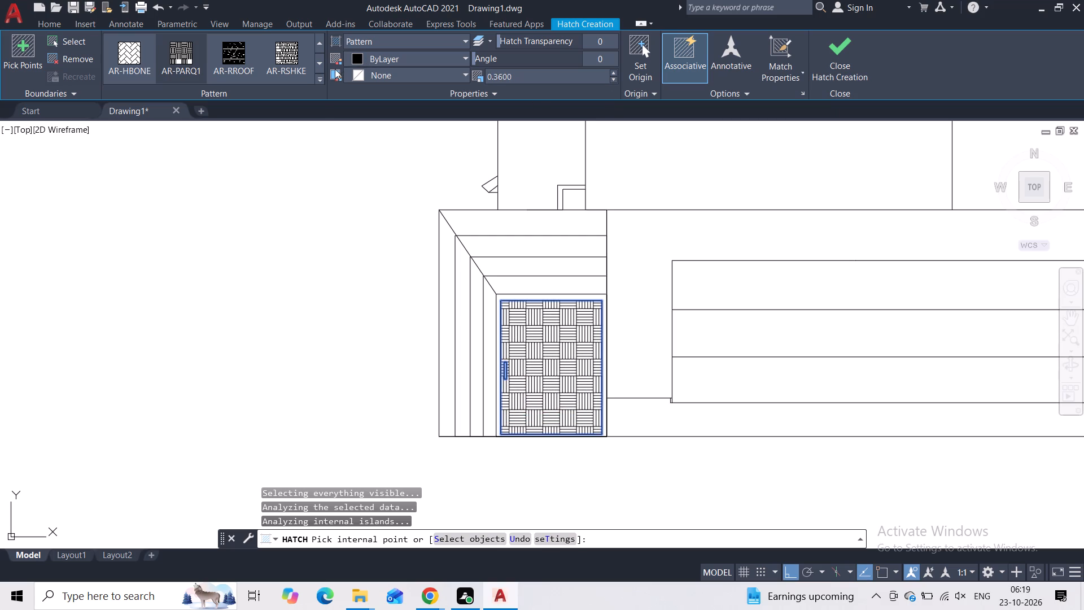
left_click(318, 77)
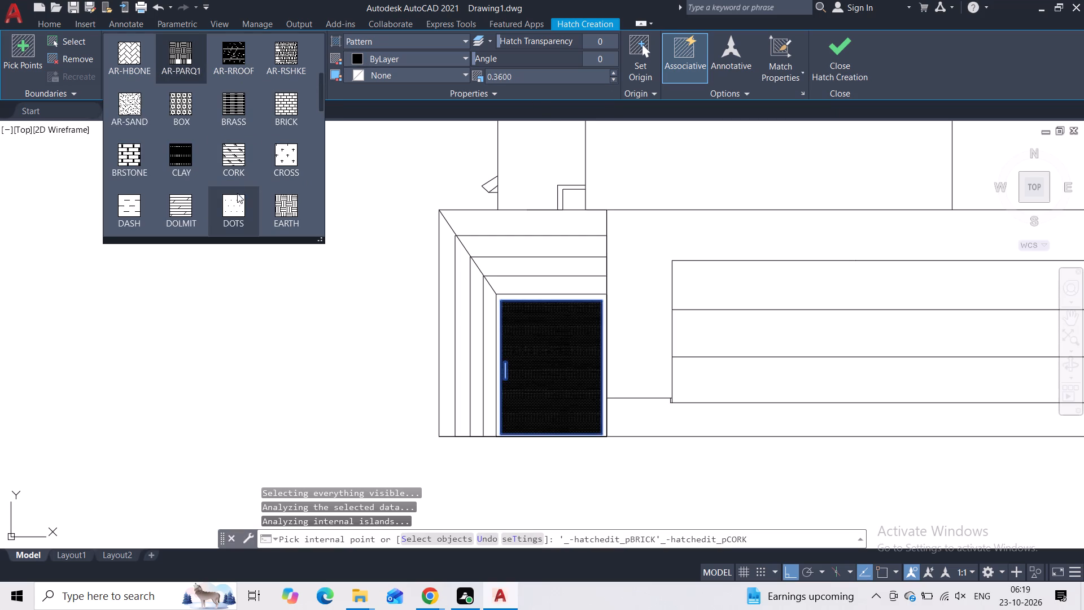
left_click(615, 71)
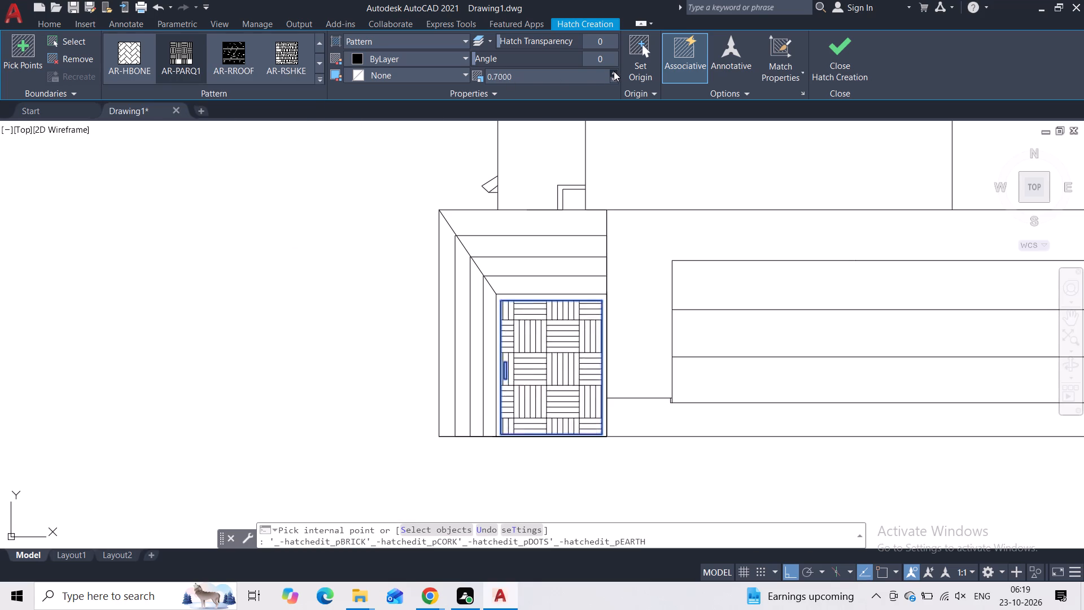
Preview alternative hatch patterns on the door panel, keeping AR-PARQ1 when finishing the hatch.
left_click(316, 78)
scroll(273, 141, "down", 2)
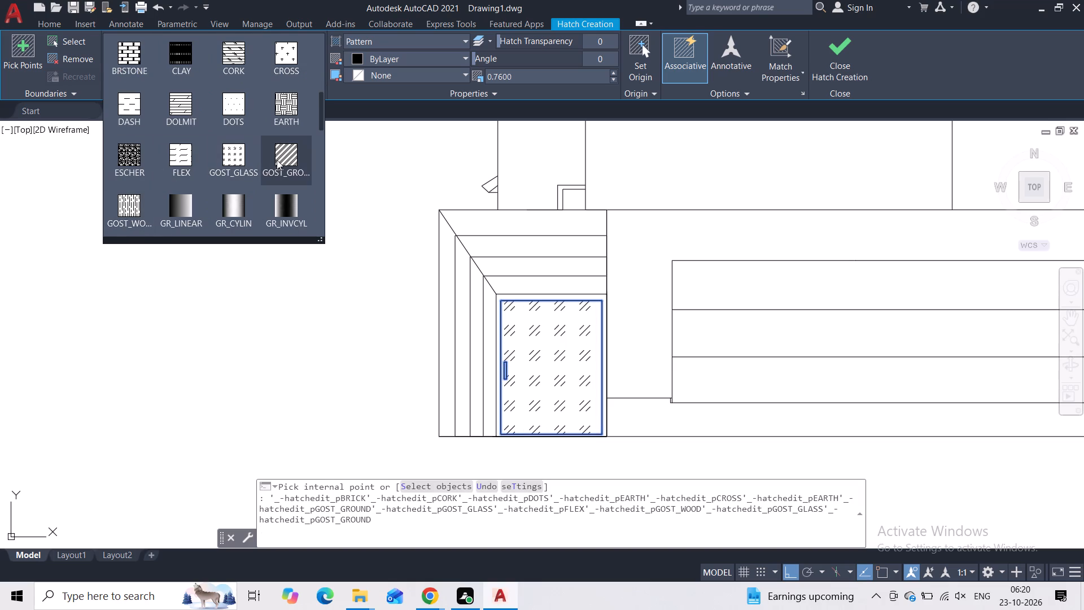
scroll(277, 160, "down", 4)
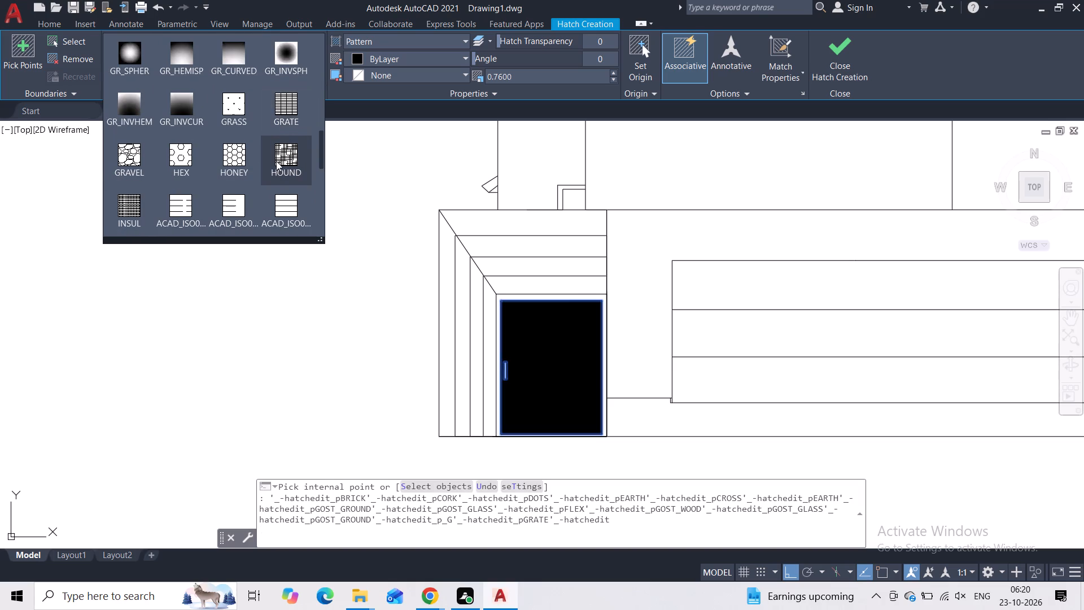
scroll(276, 161, "down", 7)
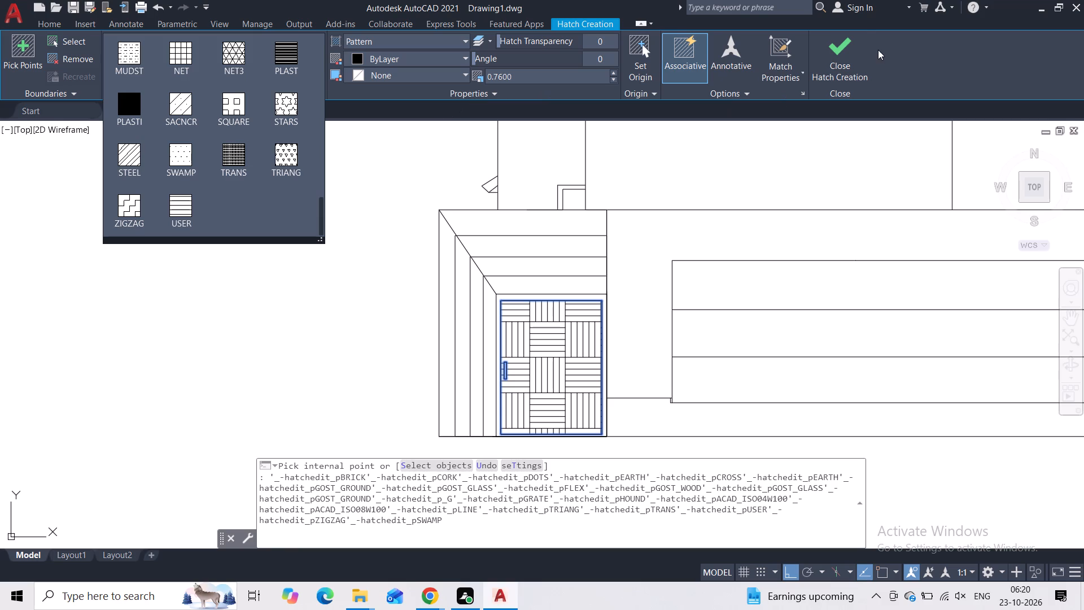
left_click(832, 51)
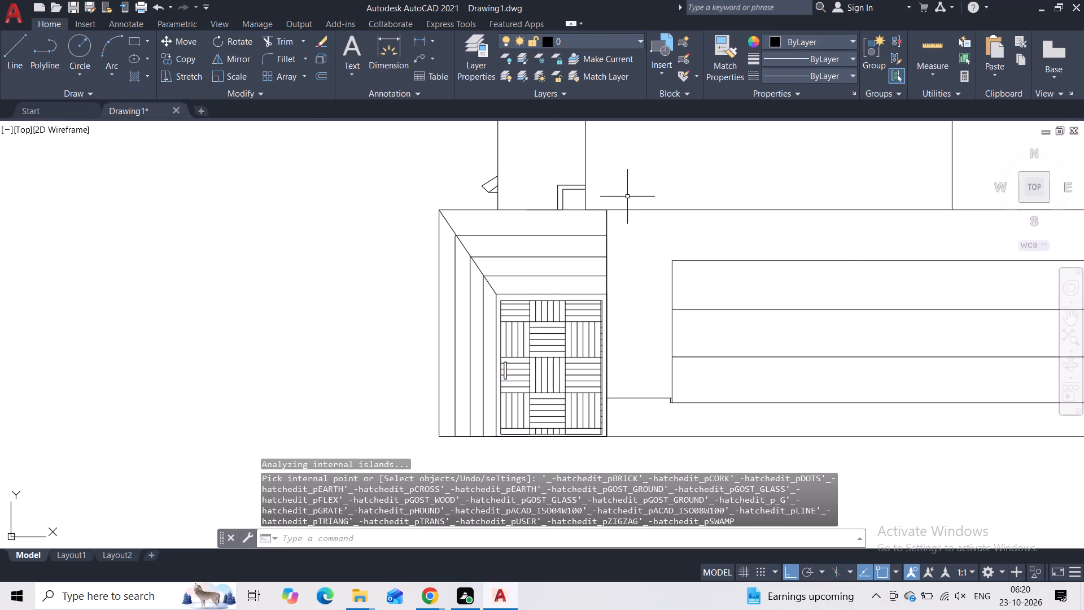
Hatch all the horizontal and vertical bands of the entrance door's stepped surround with the ANSI31 pattern.
key("space")
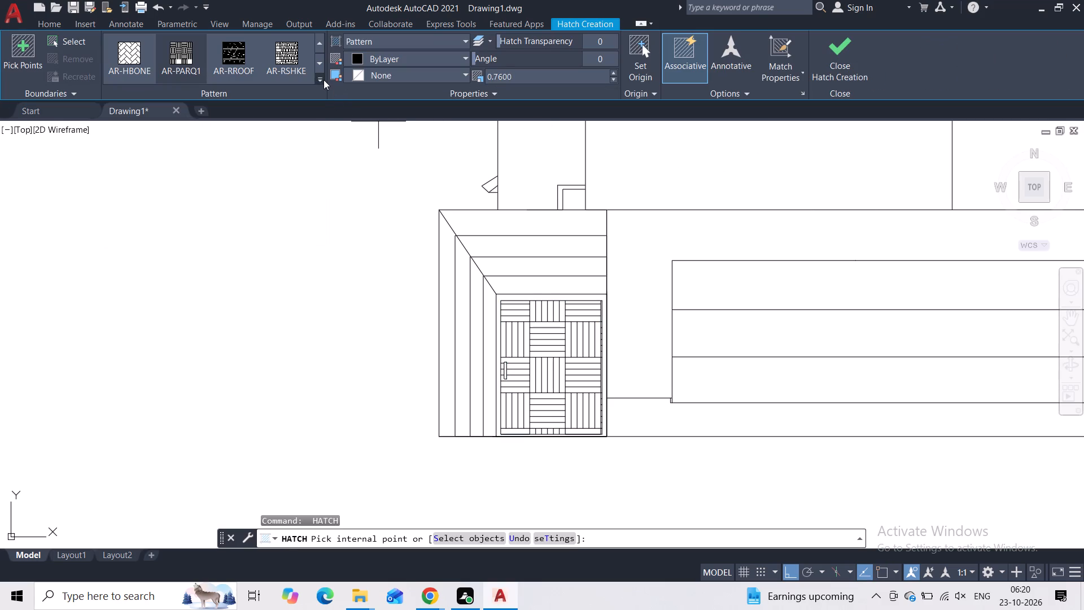
left_click(324, 80)
scroll(248, 152, "up", 13)
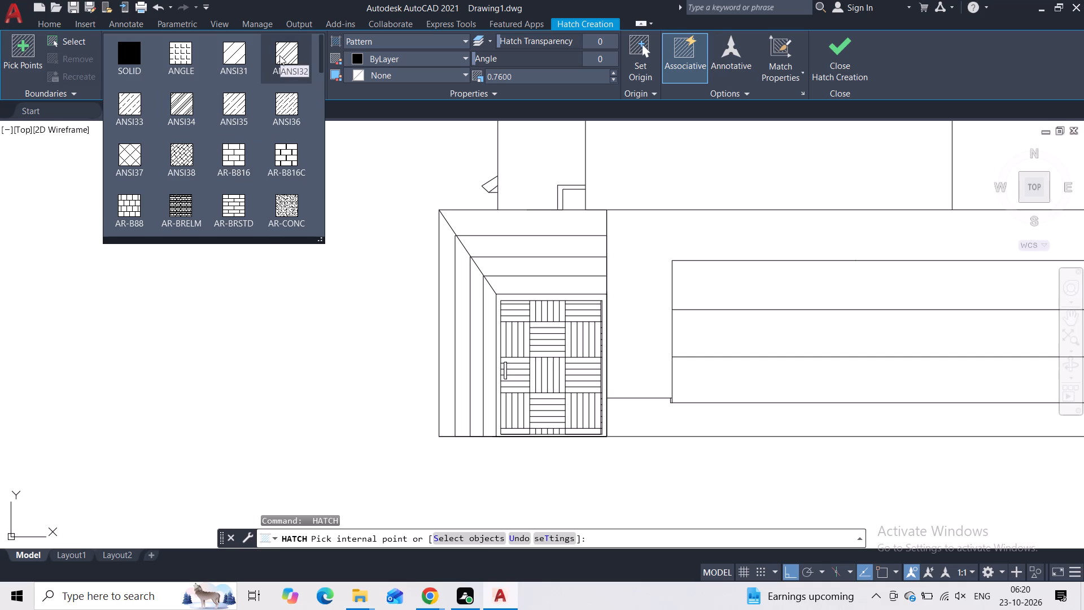
left_click(241, 75)
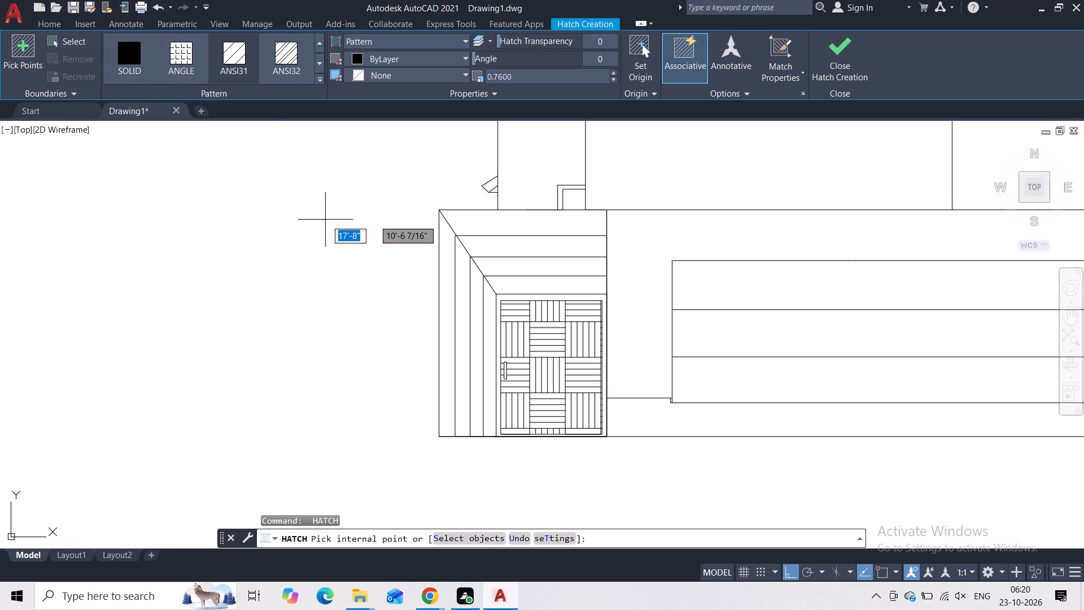
left_click(445, 237)
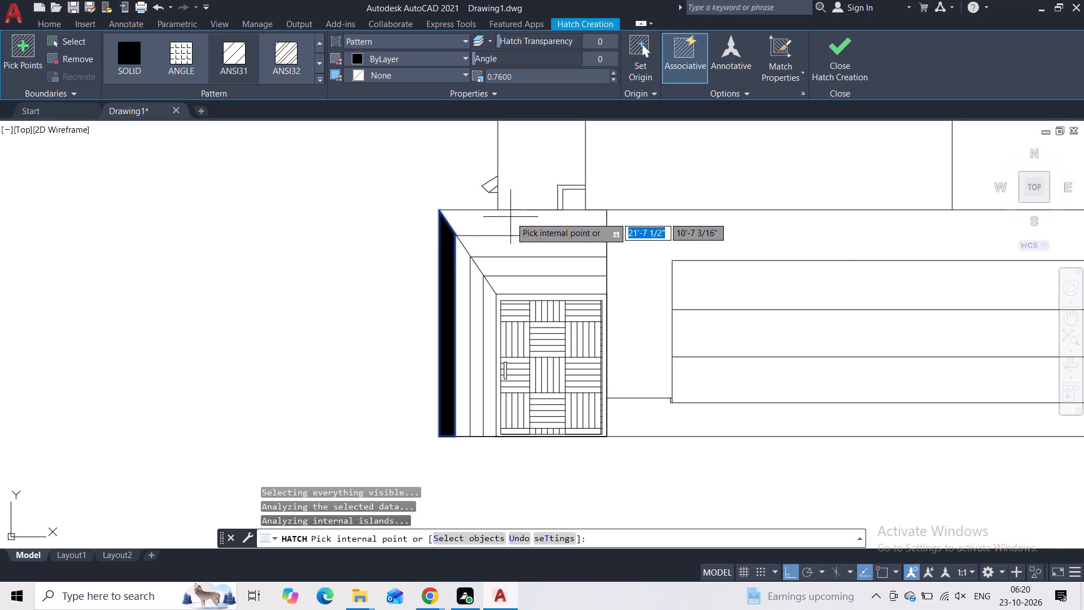
left_click(488, 224)
left_click(487, 241)
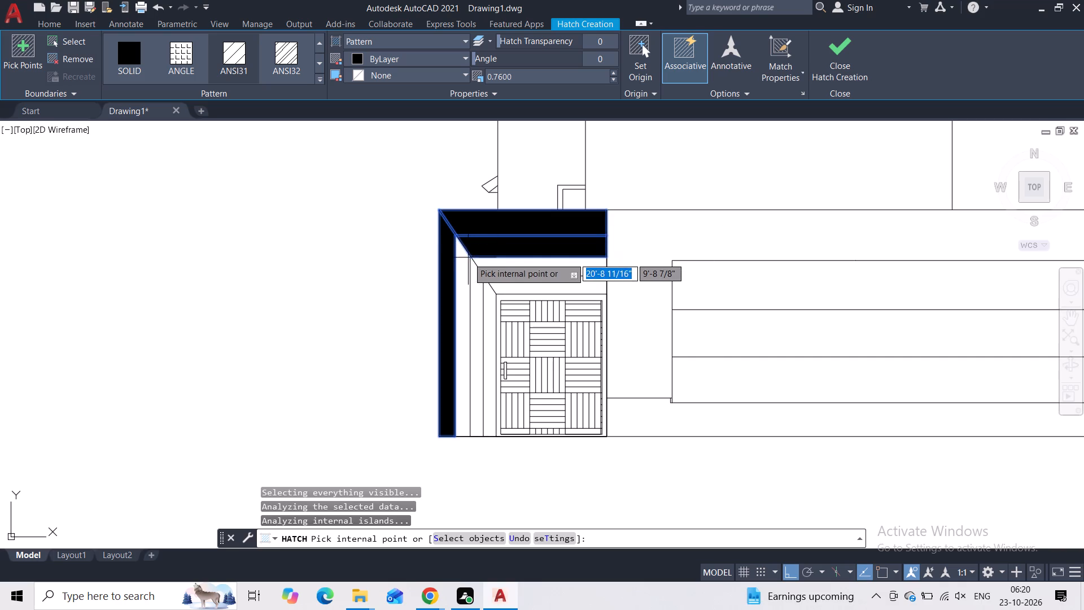
left_click(466, 262)
left_click(474, 284)
left_click(488, 264)
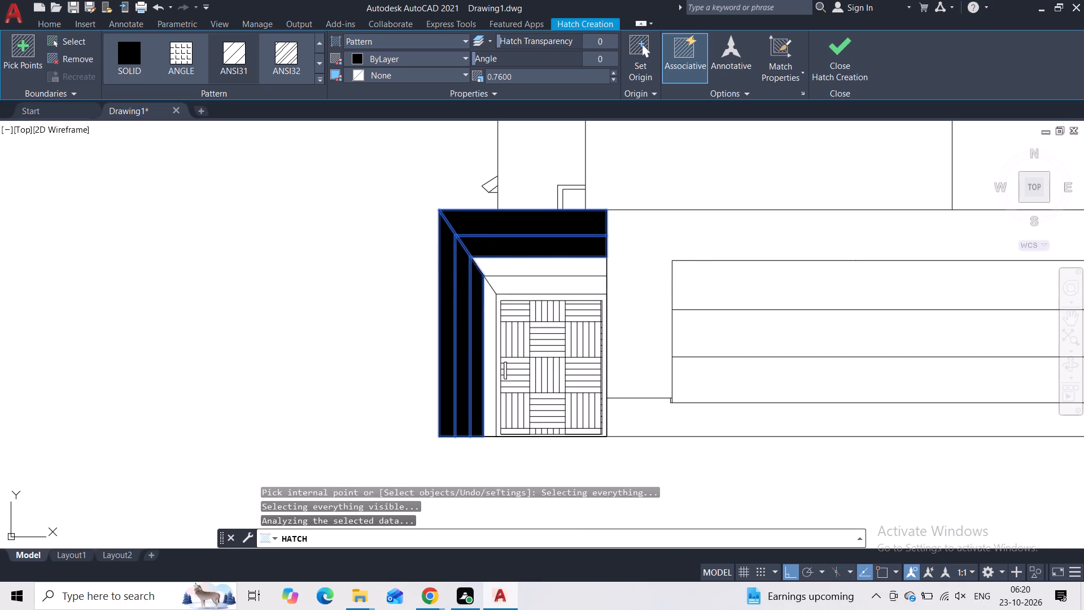
left_click(499, 279)
left_click(491, 300)
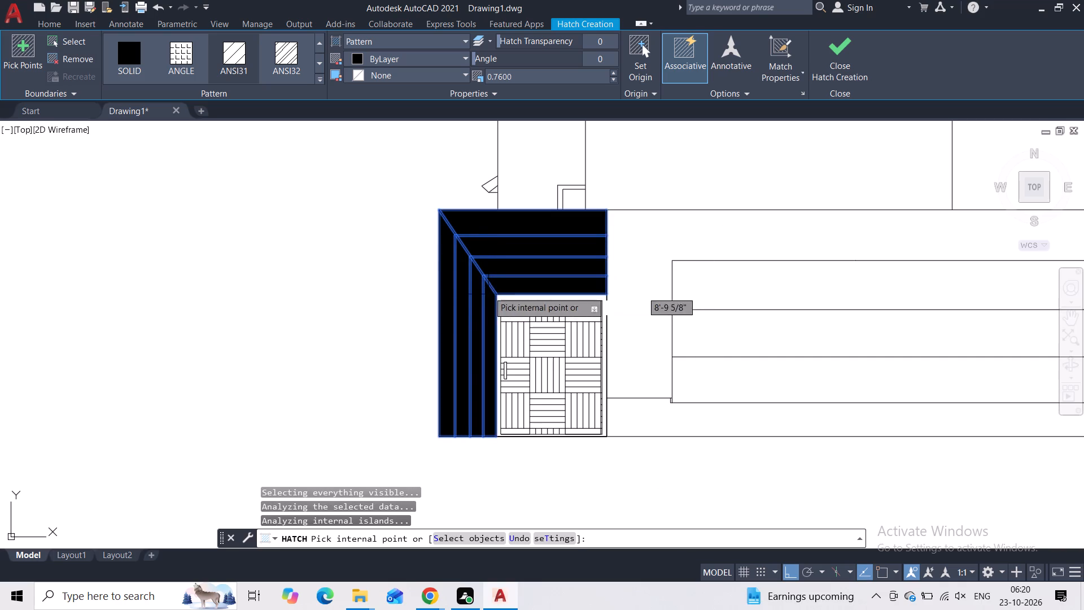
Set the door surround hatch's scale to 8.5.
left_click(611, 77)
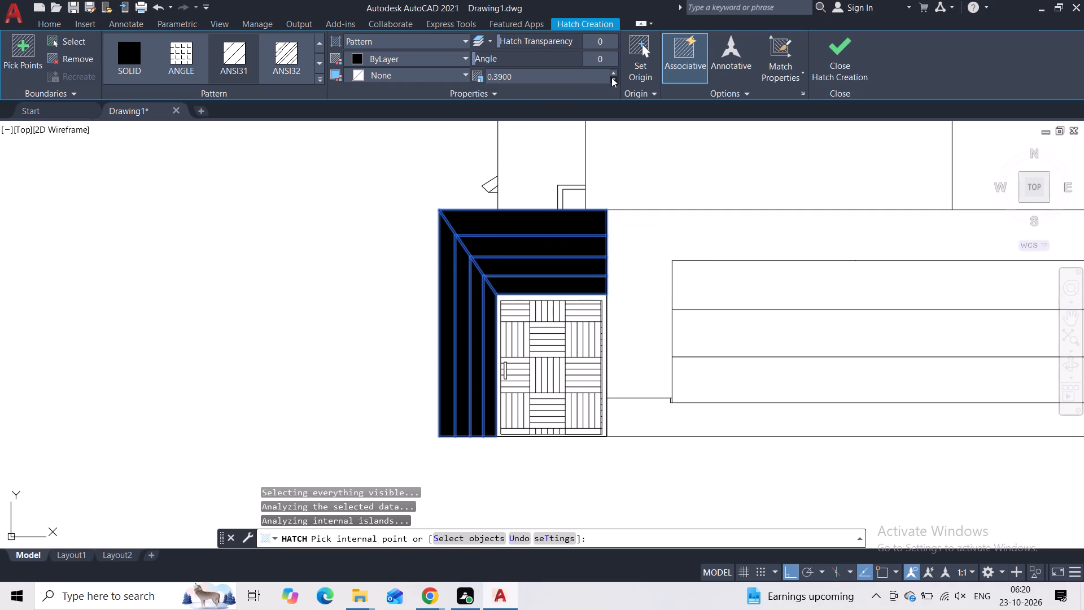
left_click(613, 71)
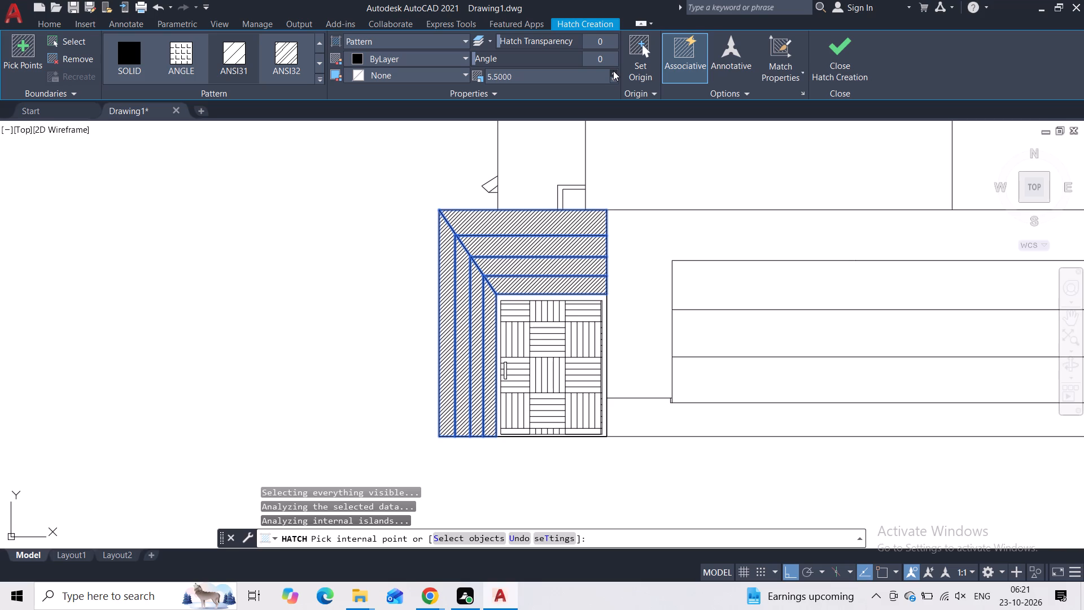
left_click(613, 71)
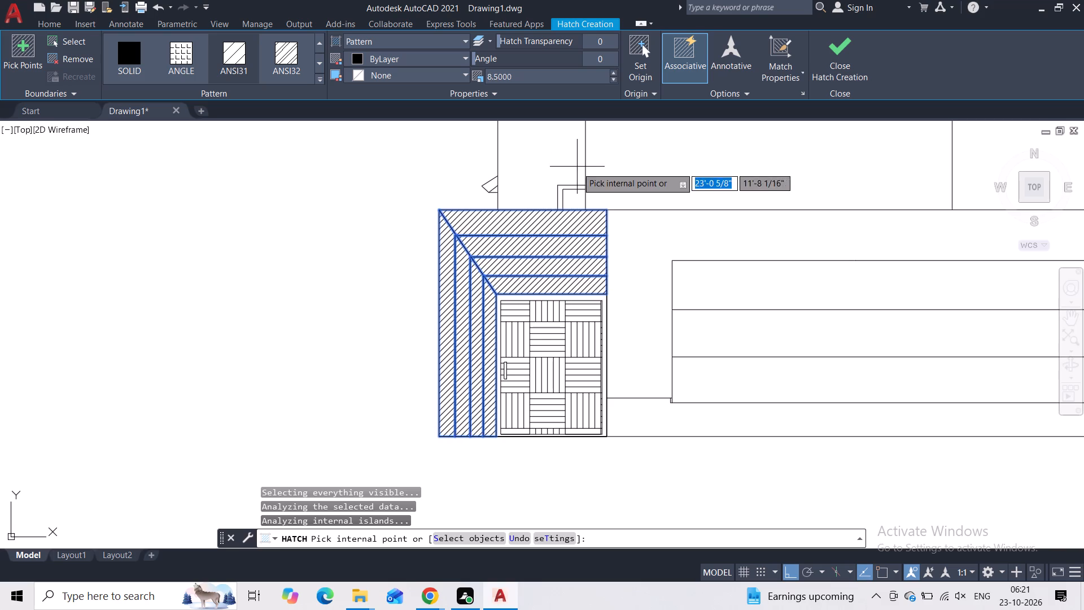
Add the lower three horizontal bands of the top storey's stepped roof frame to the ANSI31 hatch.
scroll(668, 162, "down", 2)
middle_click_drag(684, 149, 484, 386)
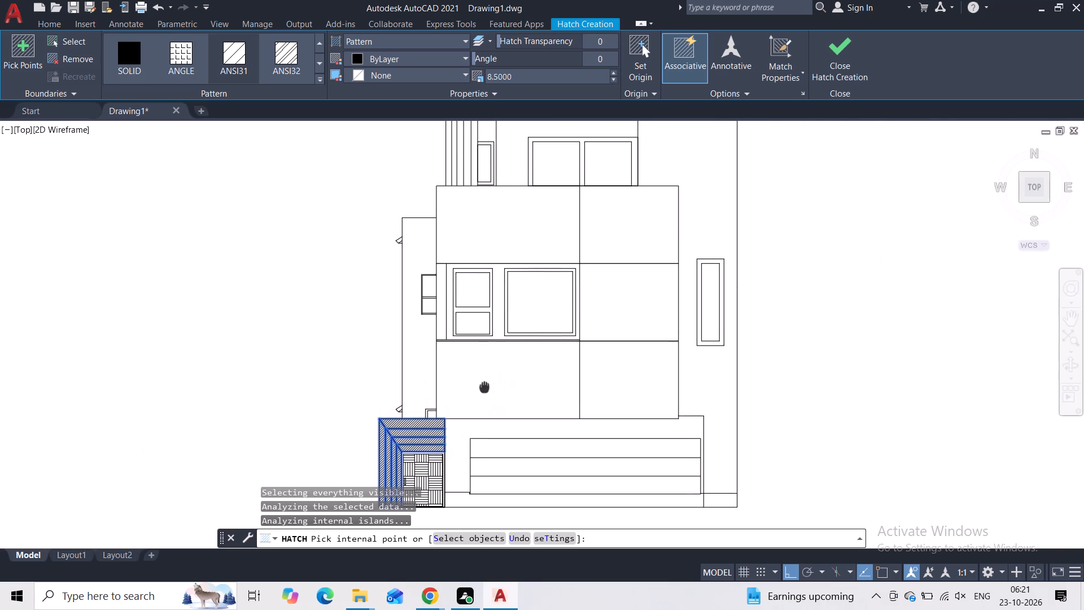
middle_click_drag(484, 386, 484, 386)
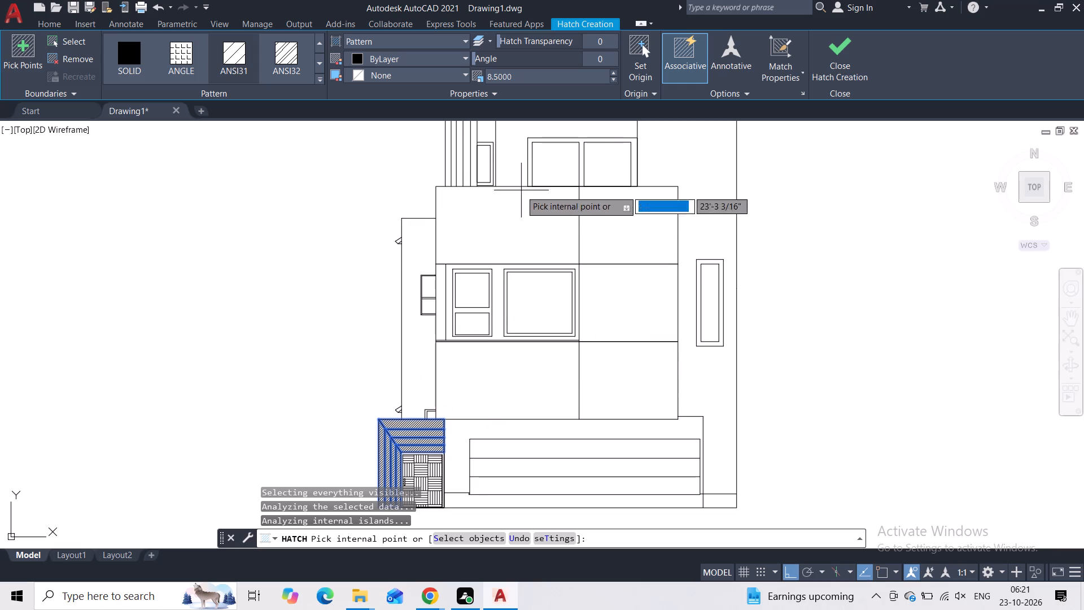
middle_click_drag(509, 211, 470, 391)
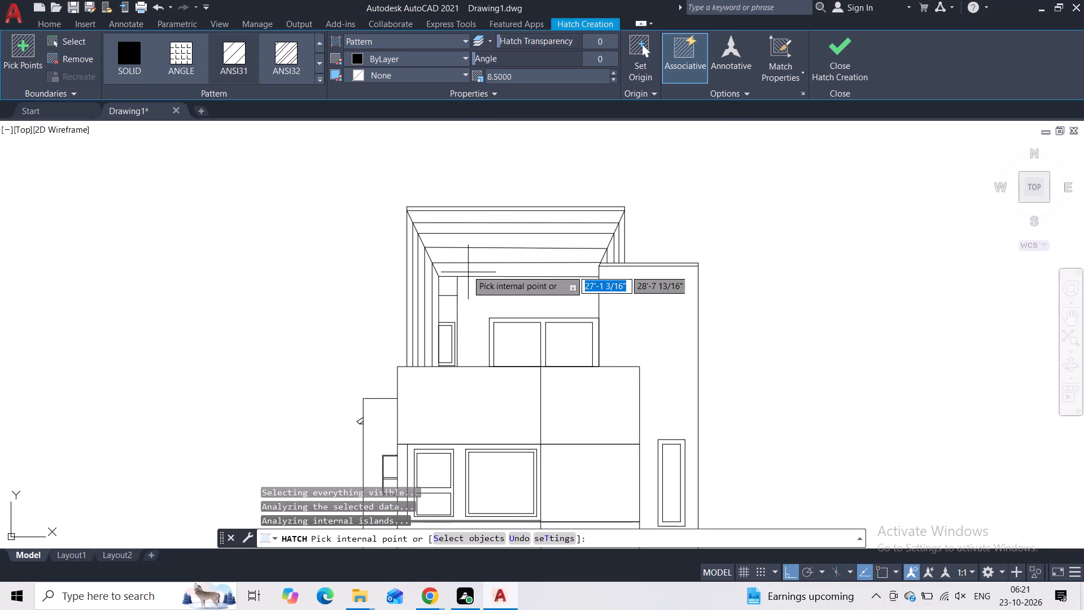
scroll(466, 265, "up", 1)
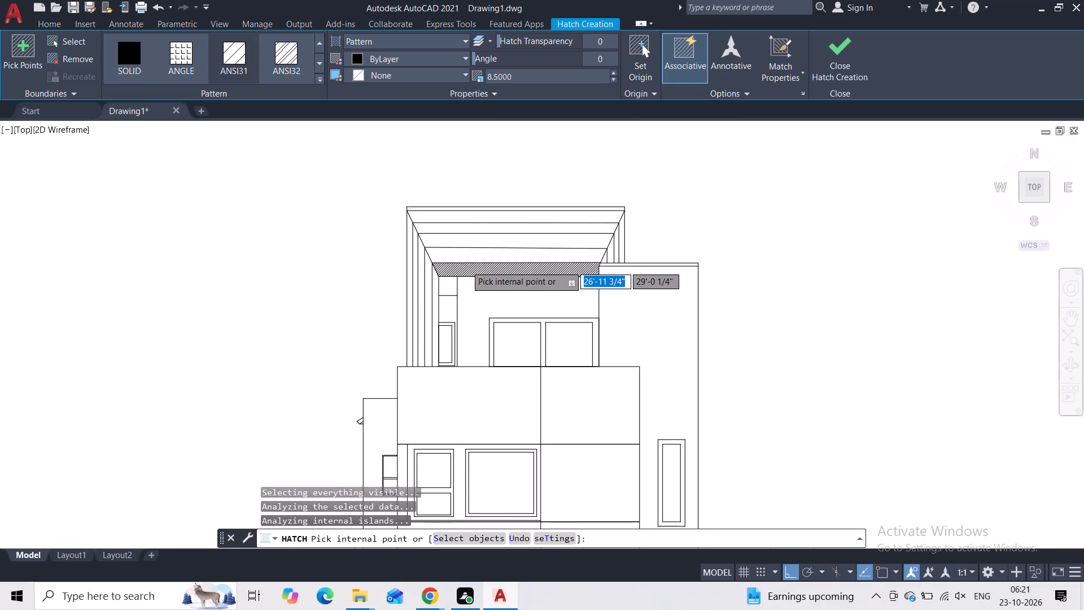
scroll(466, 265, "up", 2)
left_click(410, 281)
left_click(395, 230)
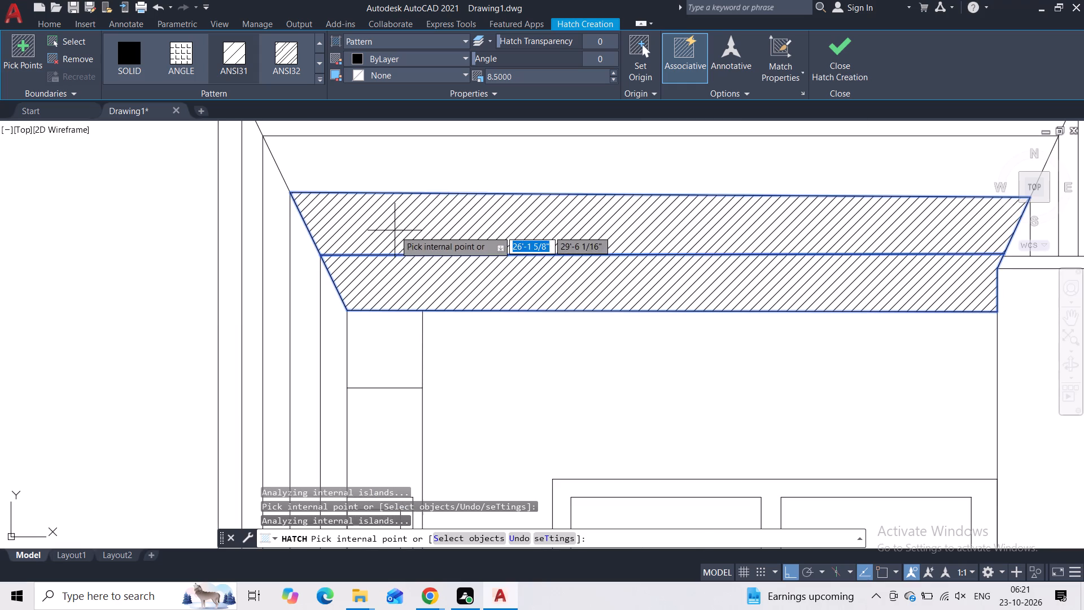
left_click(403, 180)
Add the roof frame's five left vertical strips and its two upper horizontal bands to the hatch.
left_click(279, 207)
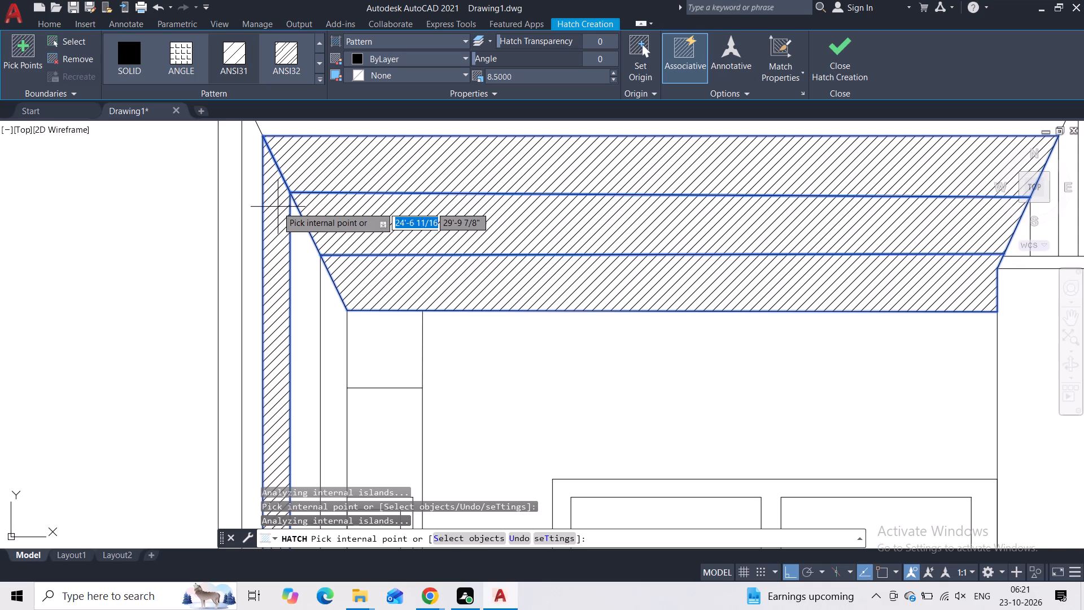
left_click(247, 216)
left_click(231, 220)
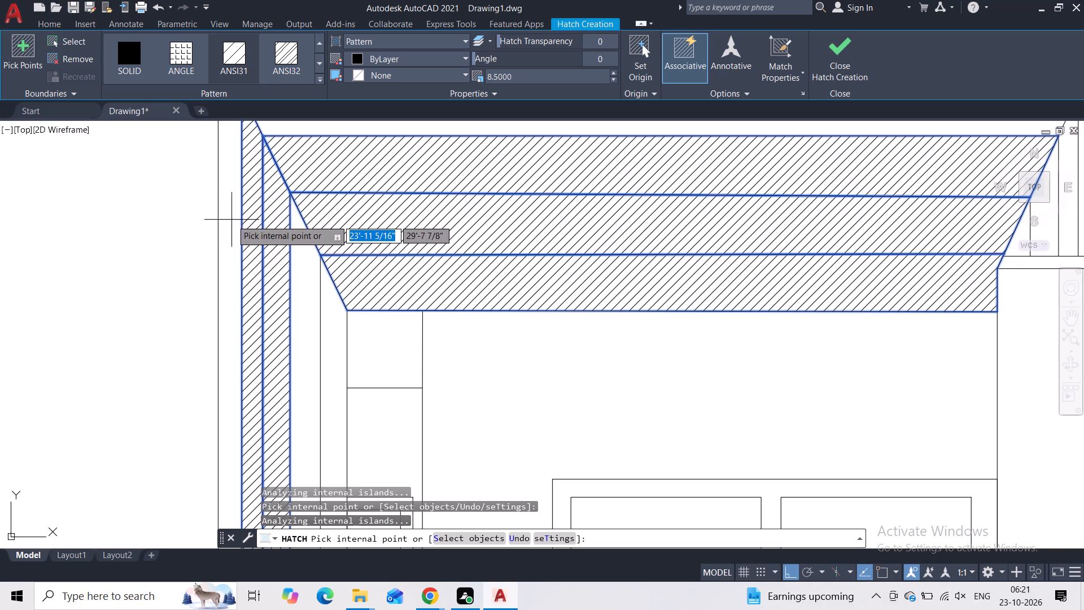
left_click(301, 268)
left_click(329, 316)
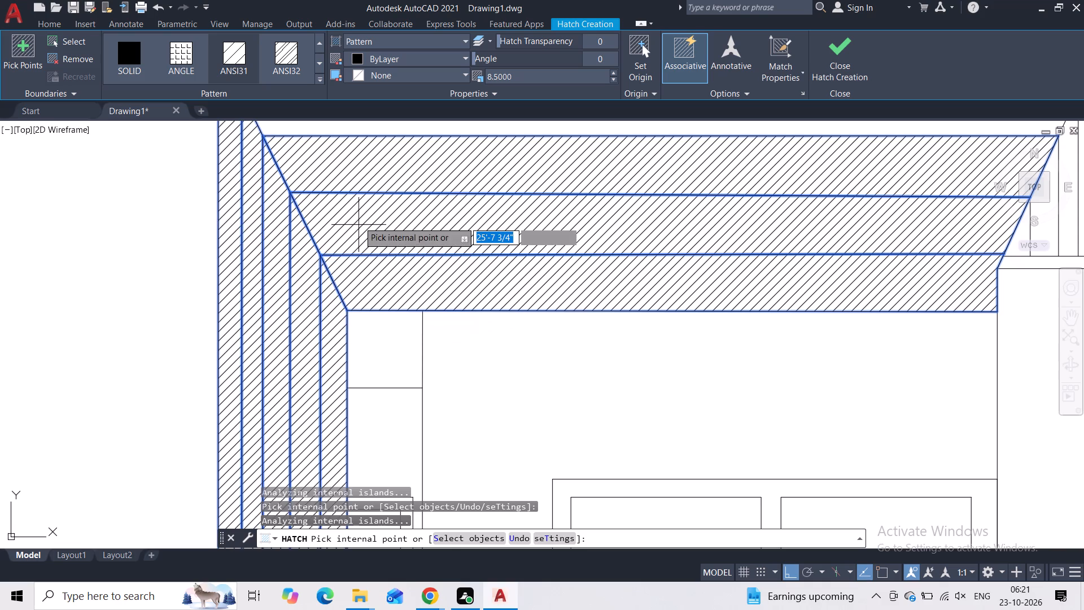
middle_click_drag(359, 223, 354, 373)
left_click(342, 257)
left_click(342, 229)
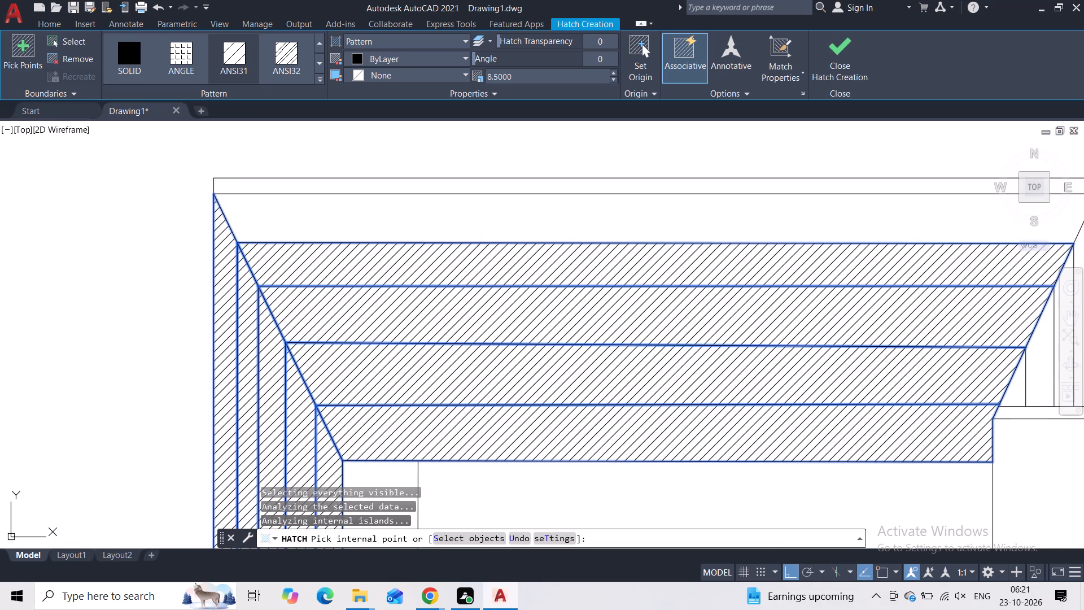
Add the four short vertical strips at the roof frame's right side to the hatch and finish it.
middle_click_drag(514, 248, 328, 248)
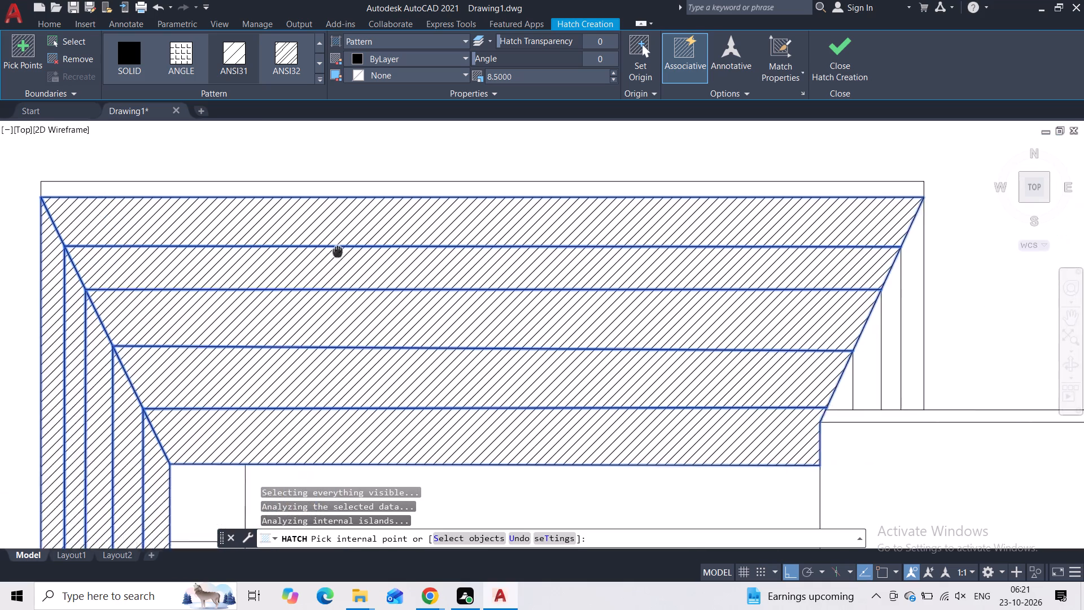
middle_click_drag(328, 248, 194, 234)
scroll(700, 336, "up", 2)
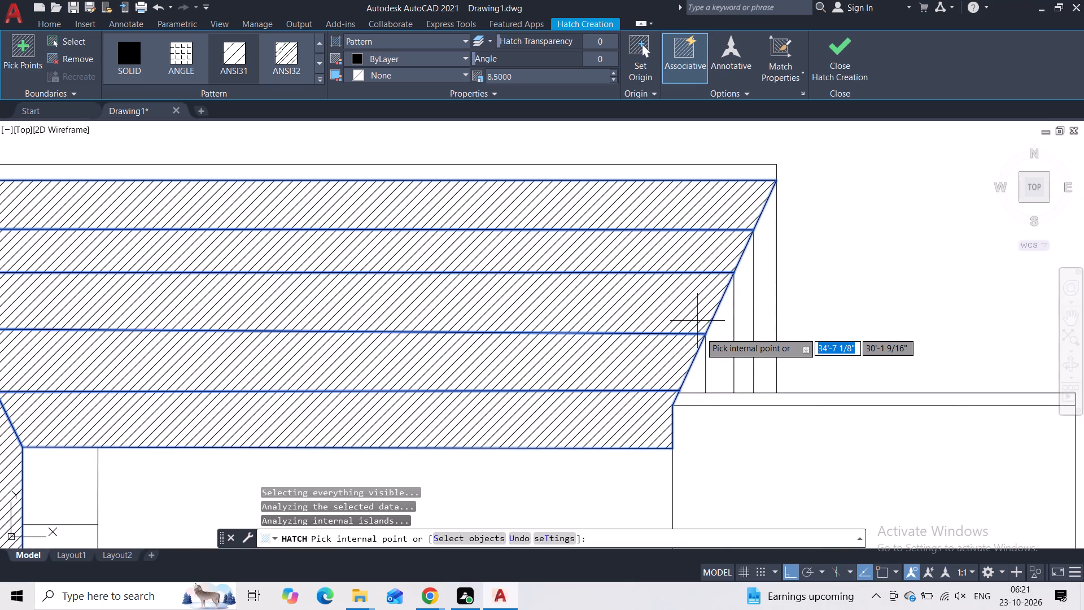
scroll(701, 365, "up", 2)
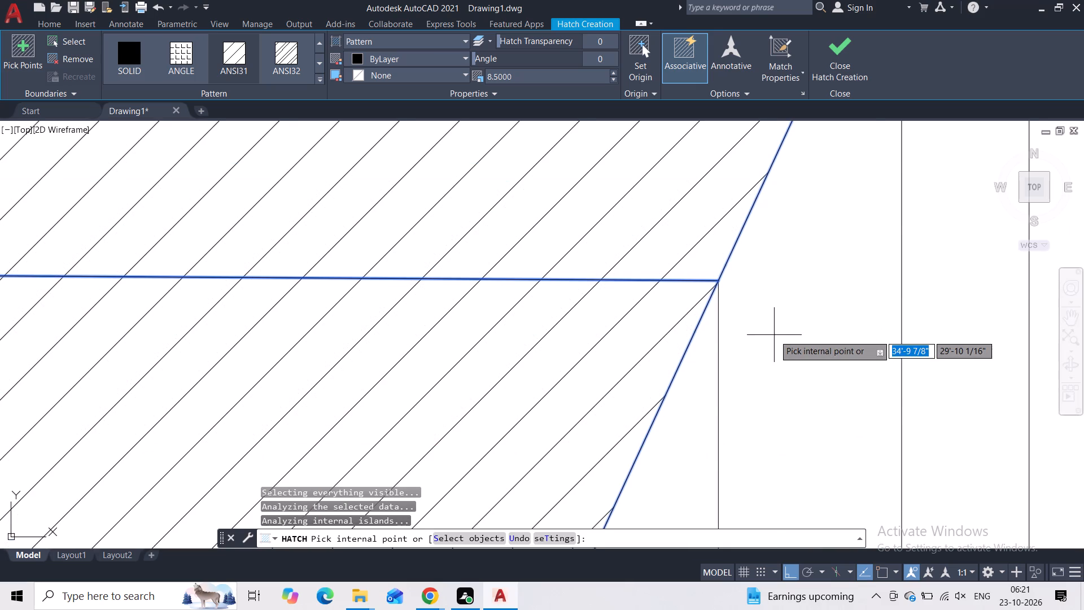
left_click(774, 335)
scroll(768, 352, "down", 2)
left_click(733, 409)
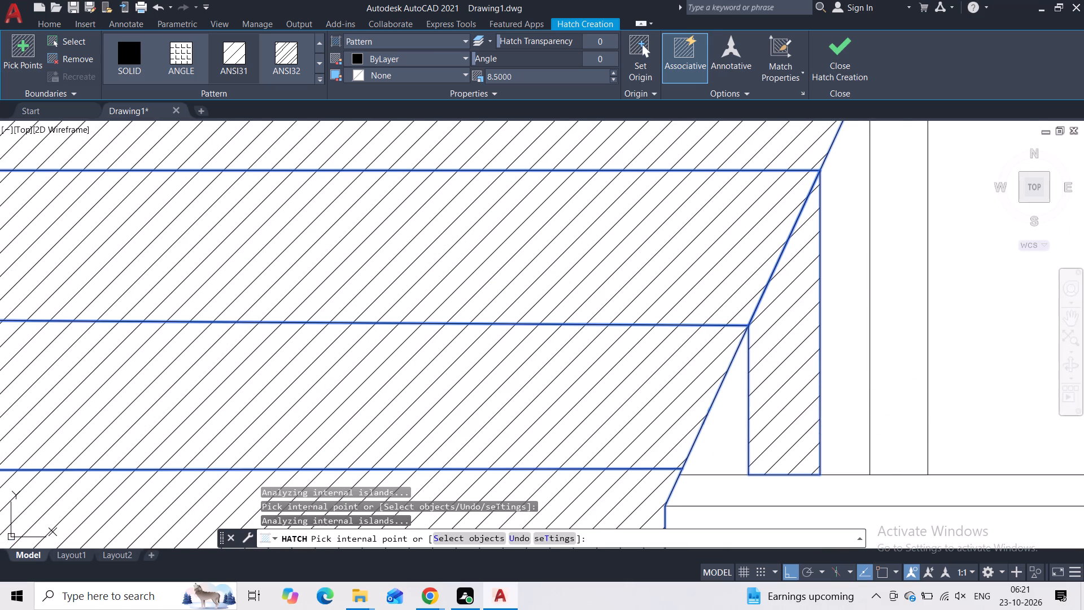
left_click(850, 312)
left_click(876, 256)
scroll(797, 240, "down", 4)
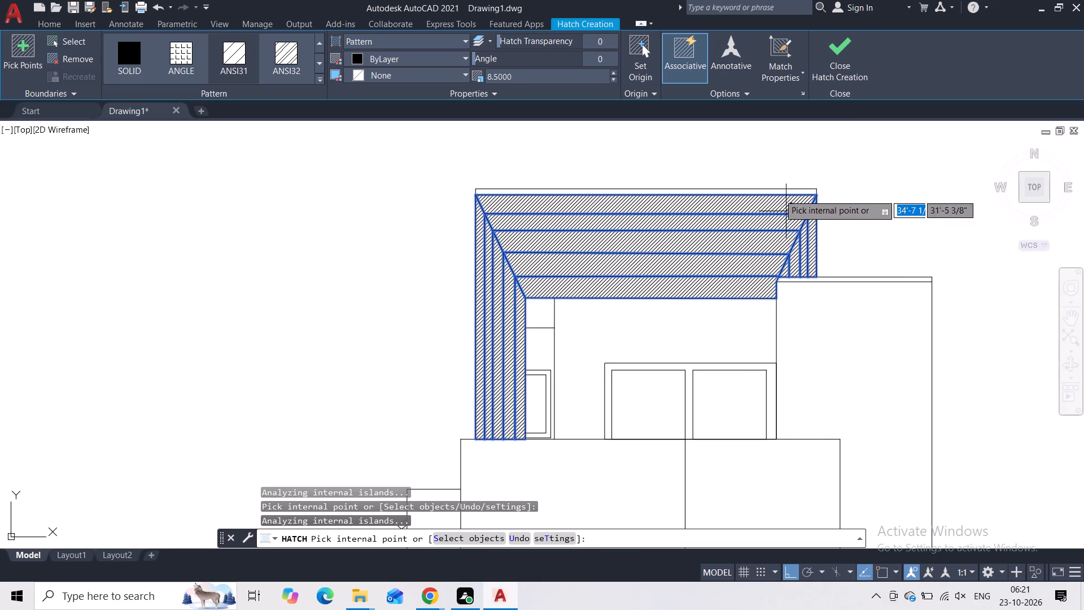
left_click(843, 76)
Hatch the tall right-hand wall around its narrow window with the AR-BRSTD brick pattern at a scale of 1.1.
middle_click(890, 250)
scroll(890, 250, "down", 1)
middle_click_drag(877, 341, 672, 219)
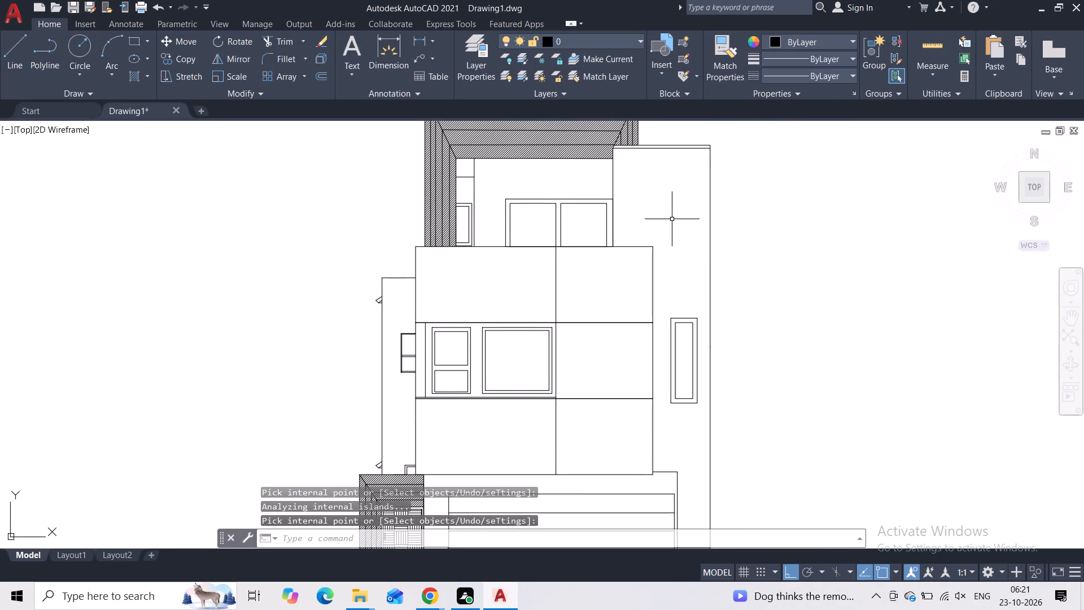
key("h")
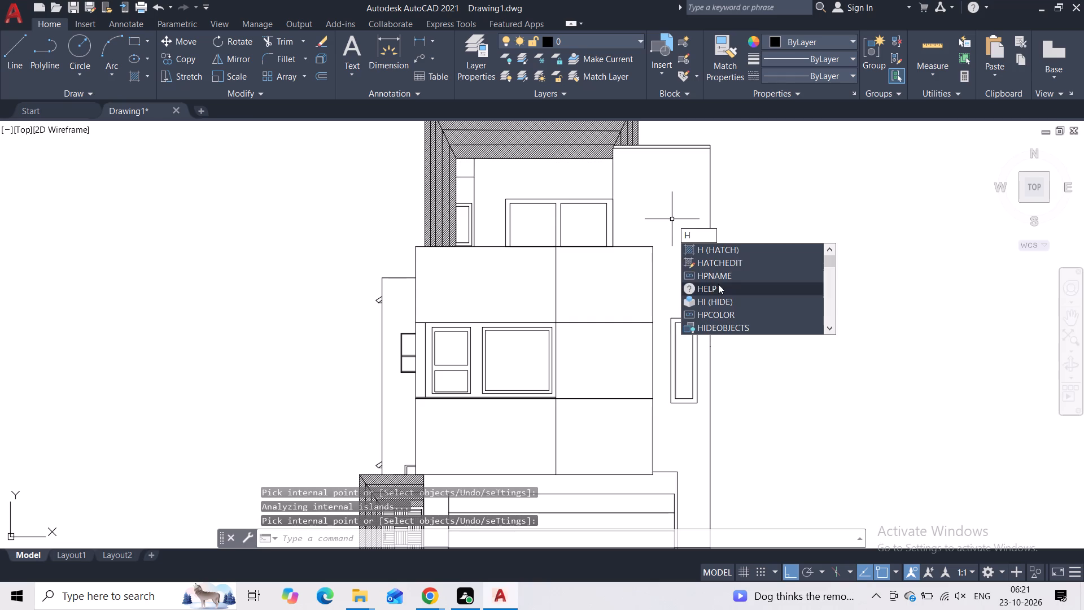
left_click(718, 255)
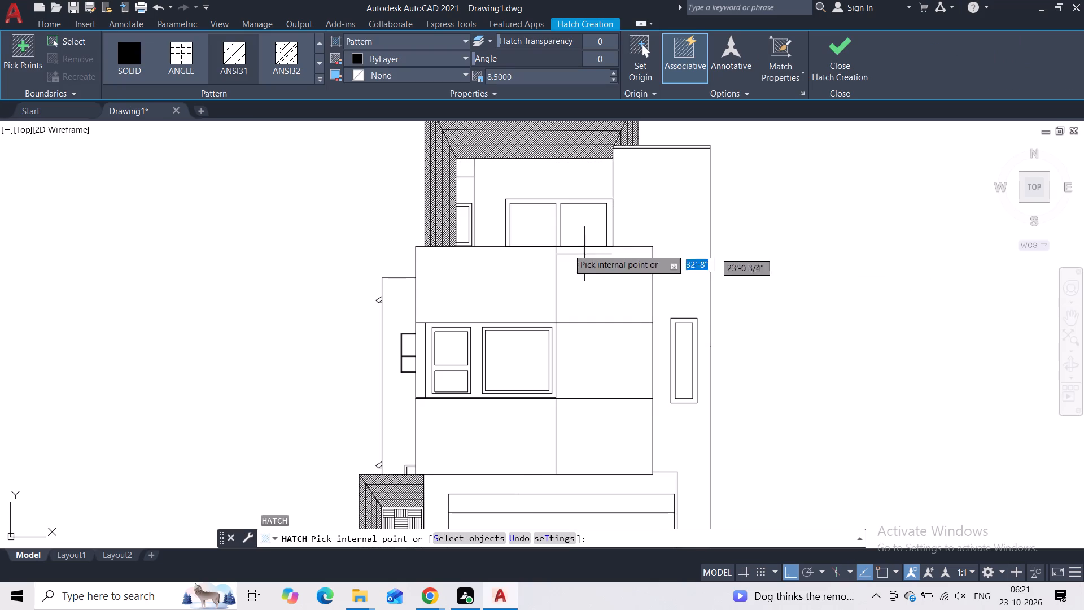
left_click(319, 80)
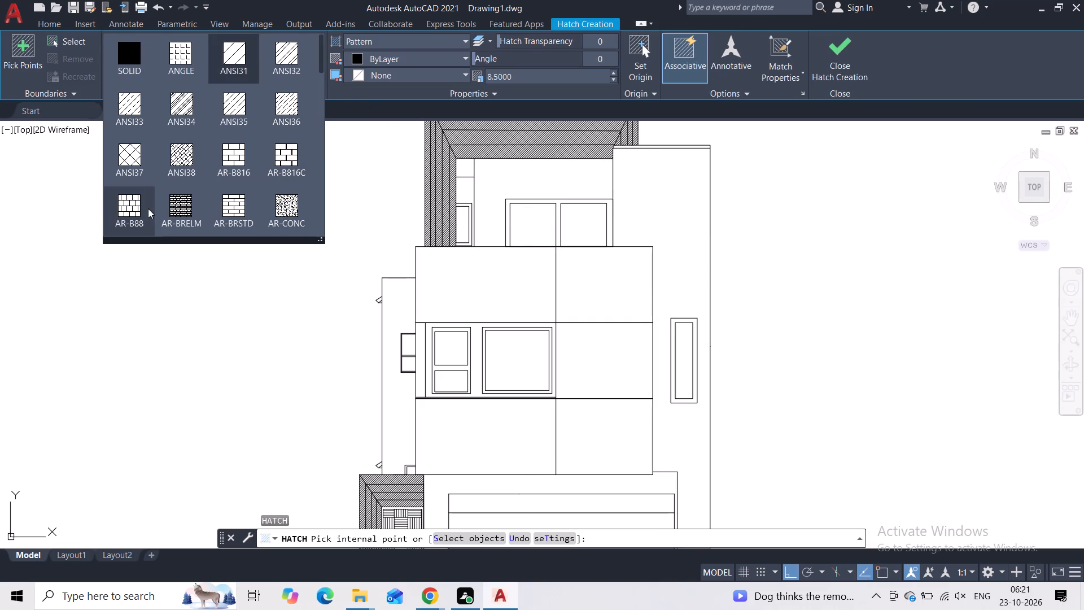
left_click(234, 213)
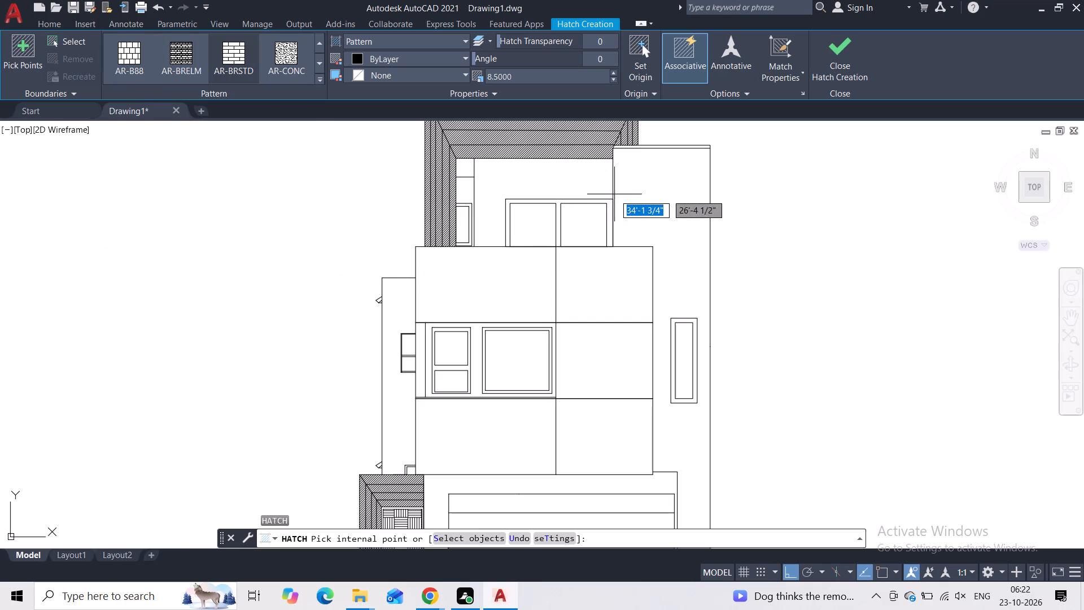
left_click(645, 187)
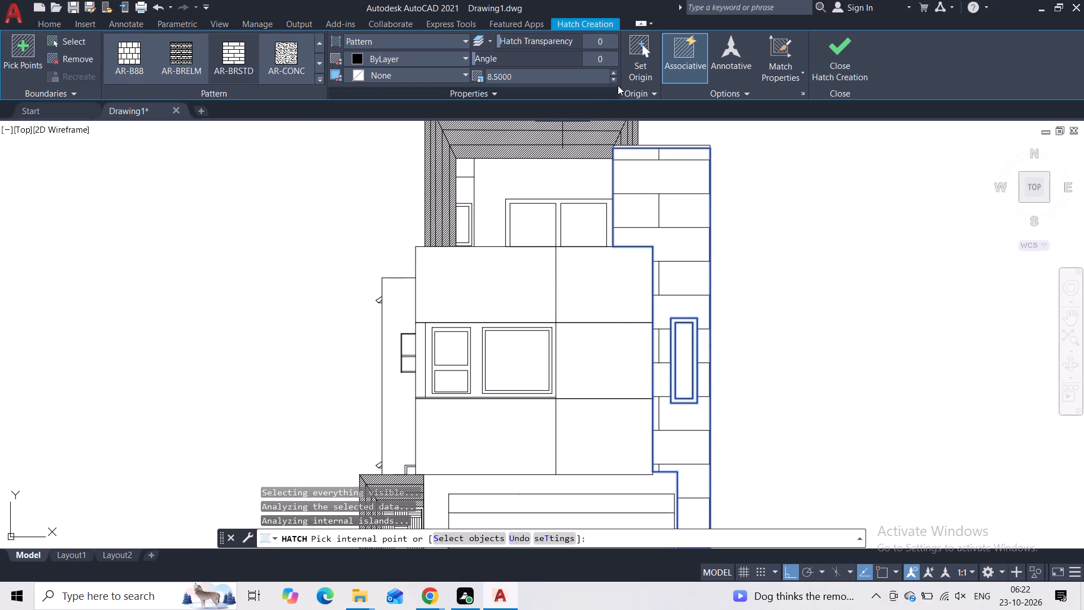
left_click(615, 82)
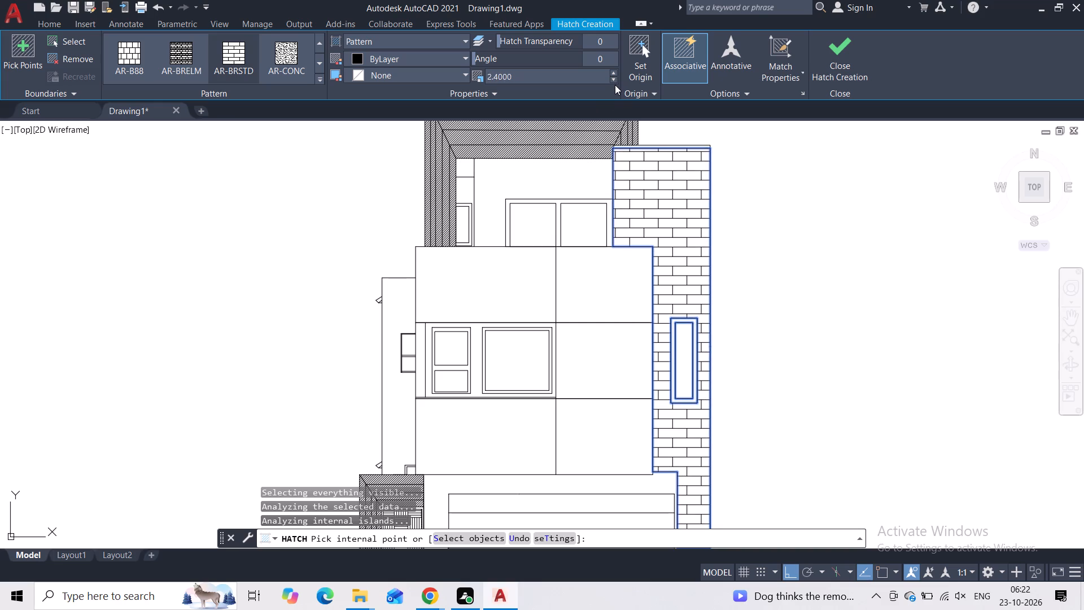
left_click(613, 83)
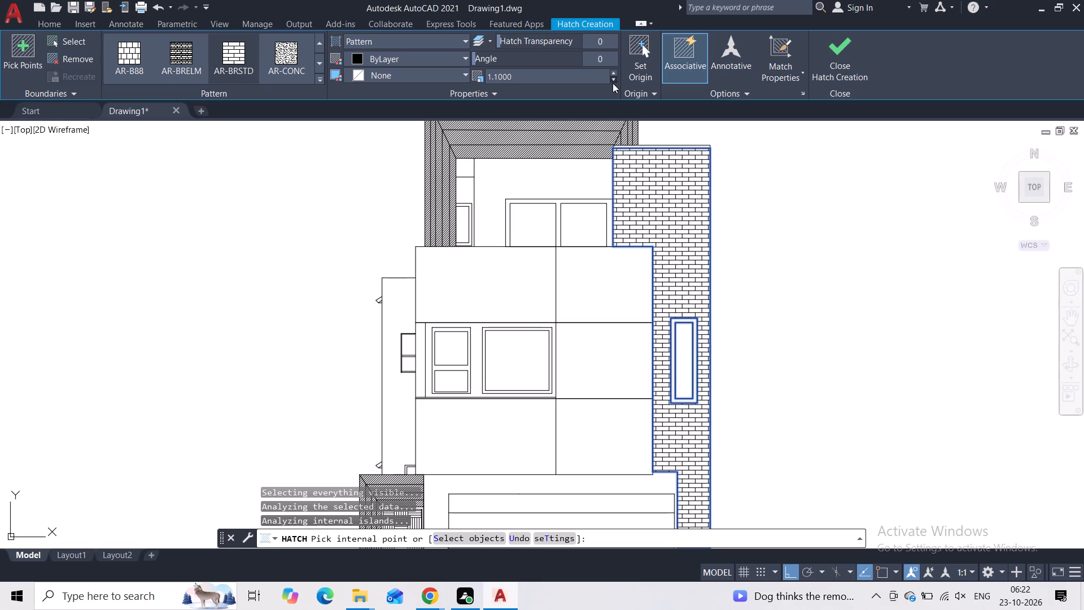
Set the brick hatch's colour to grey index colour 8 and finish the hatch.
left_click(417, 61)
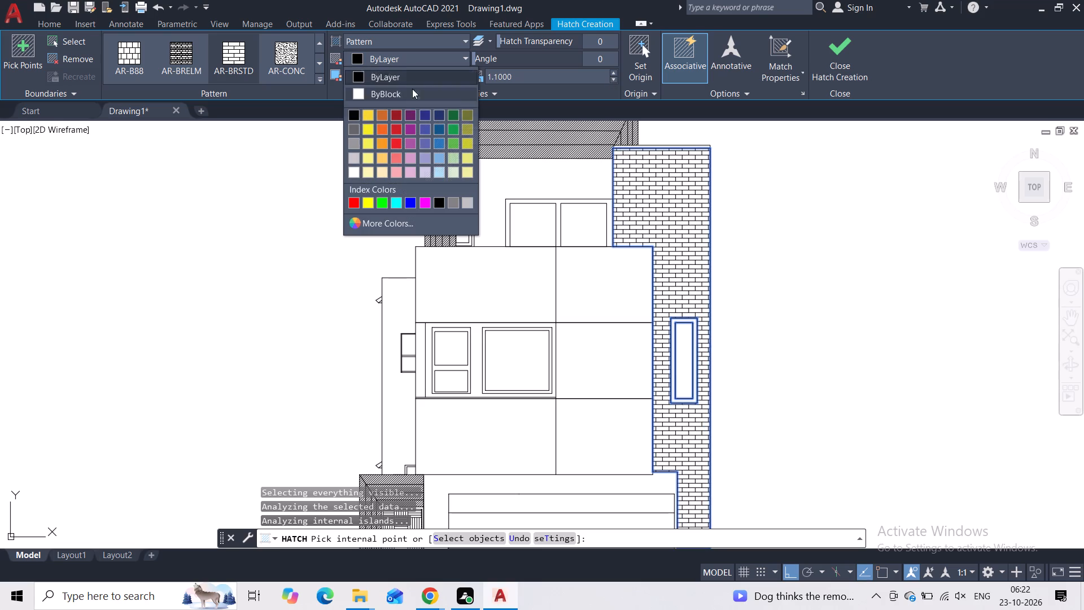
left_click(457, 198)
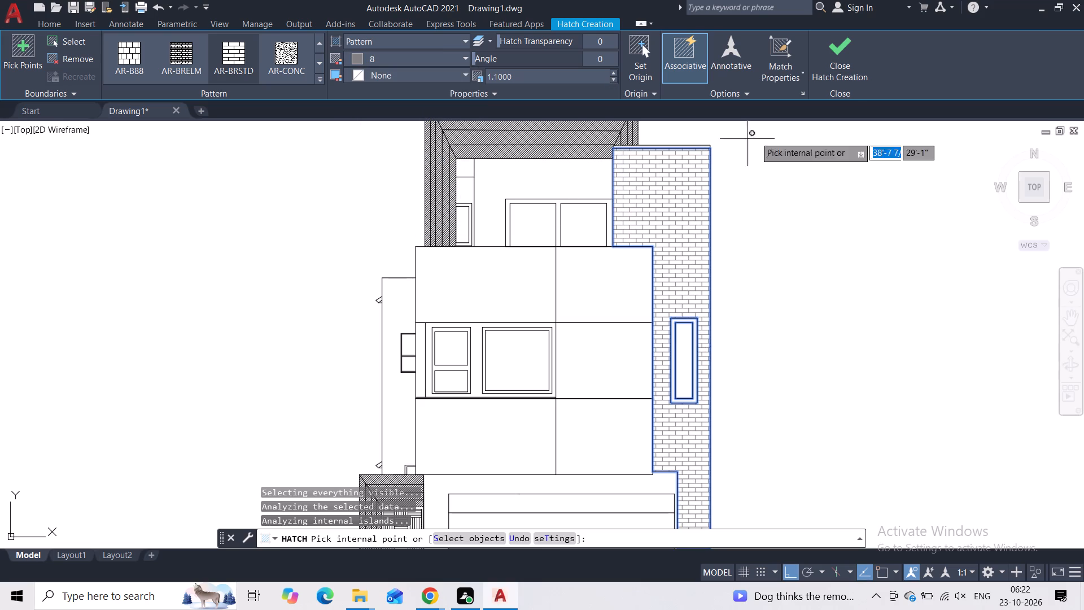
left_click(842, 64)
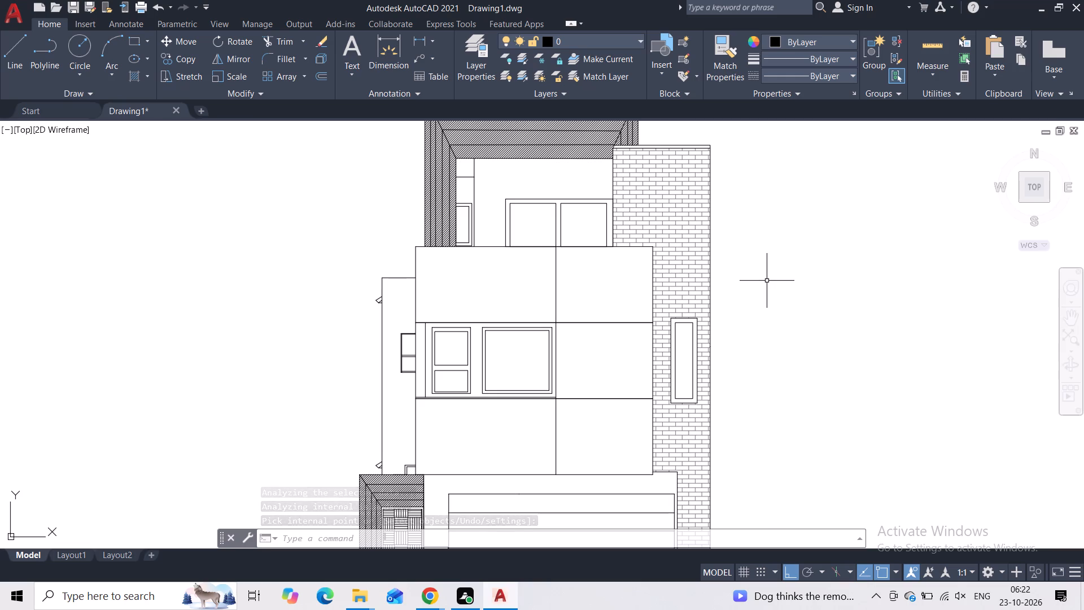
Fill the top storey's double window, the middle storey's large window and the narrow brick-wall window with a solid hatch in colour 99,100,102.
key("h")
left_click(793, 313)
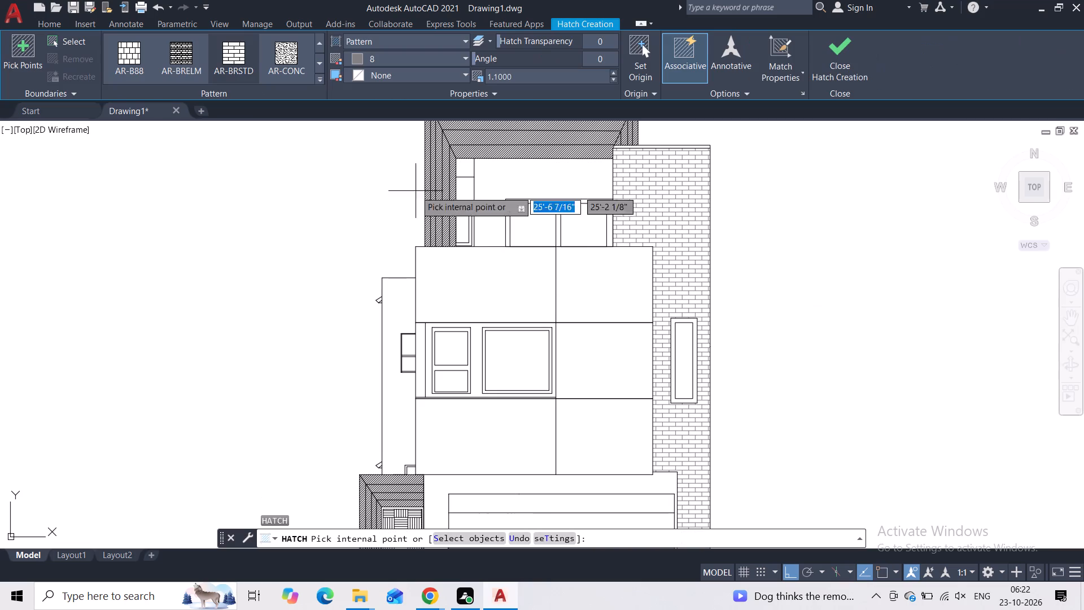
left_click(320, 79)
scroll(239, 124, "up", 7)
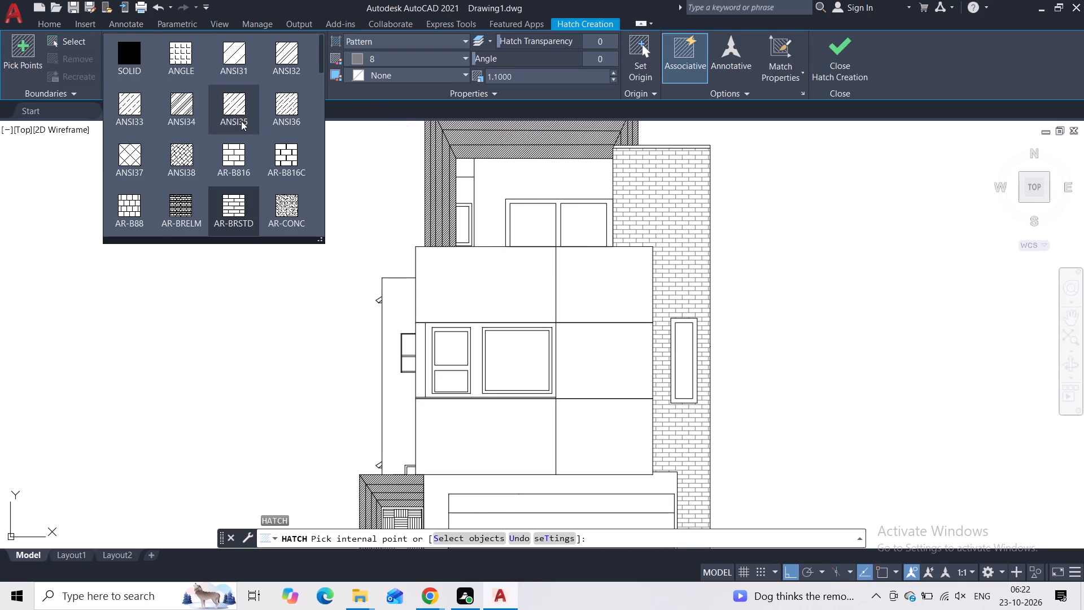
scroll(241, 121, "up", 2)
left_click(142, 66)
left_click(404, 55)
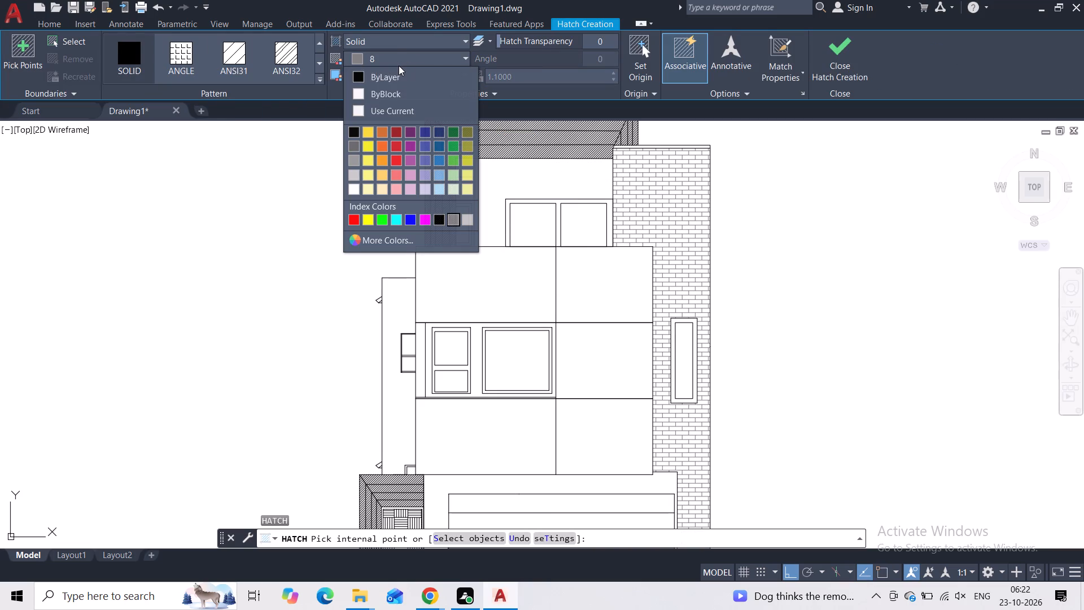
left_click(349, 144)
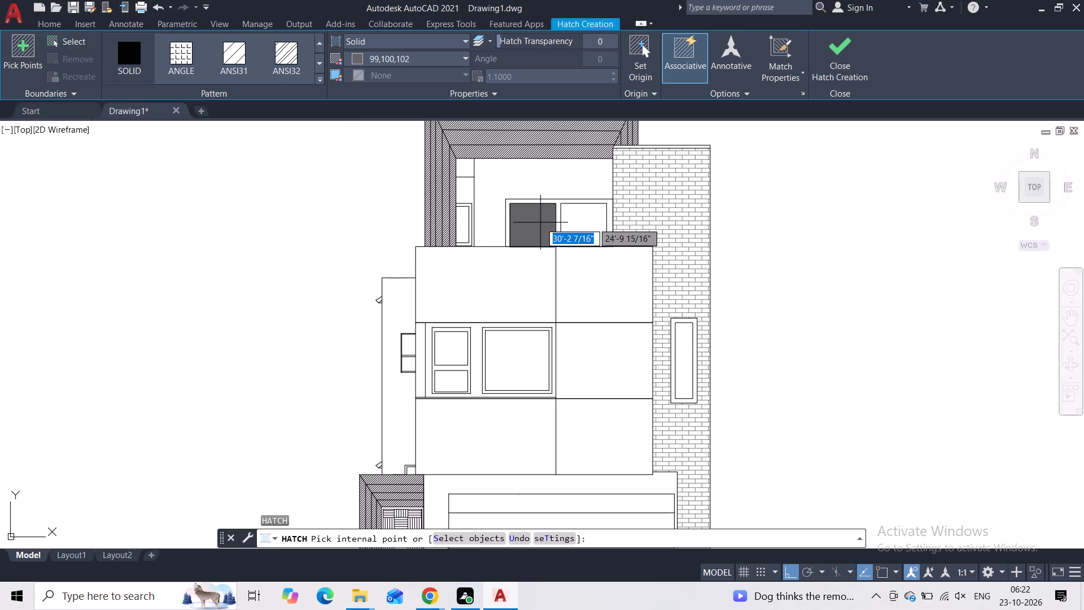
left_click(540, 223)
left_click(582, 223)
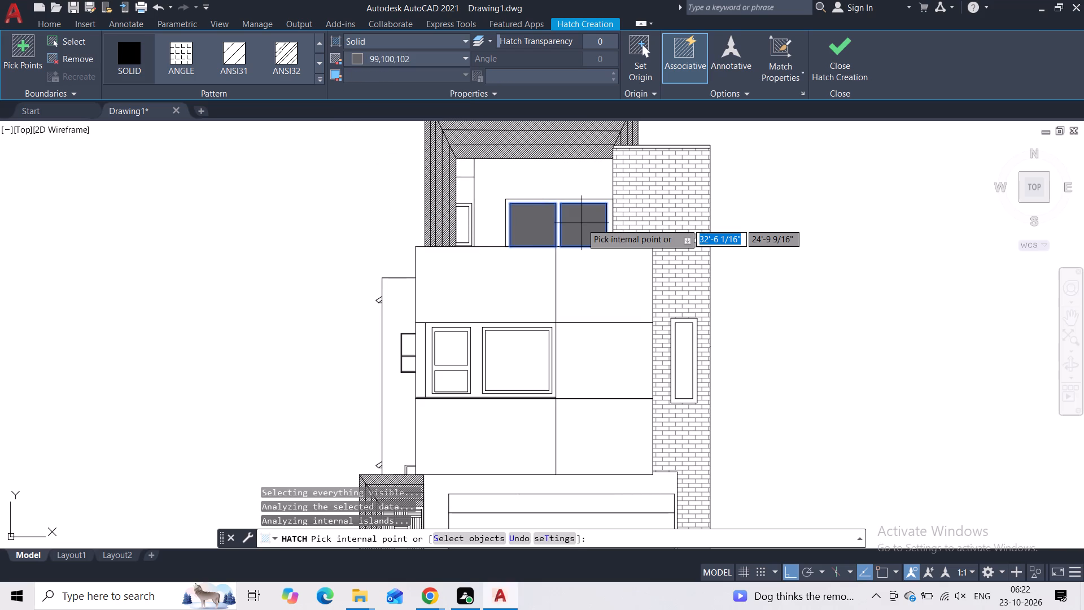
left_click(513, 339)
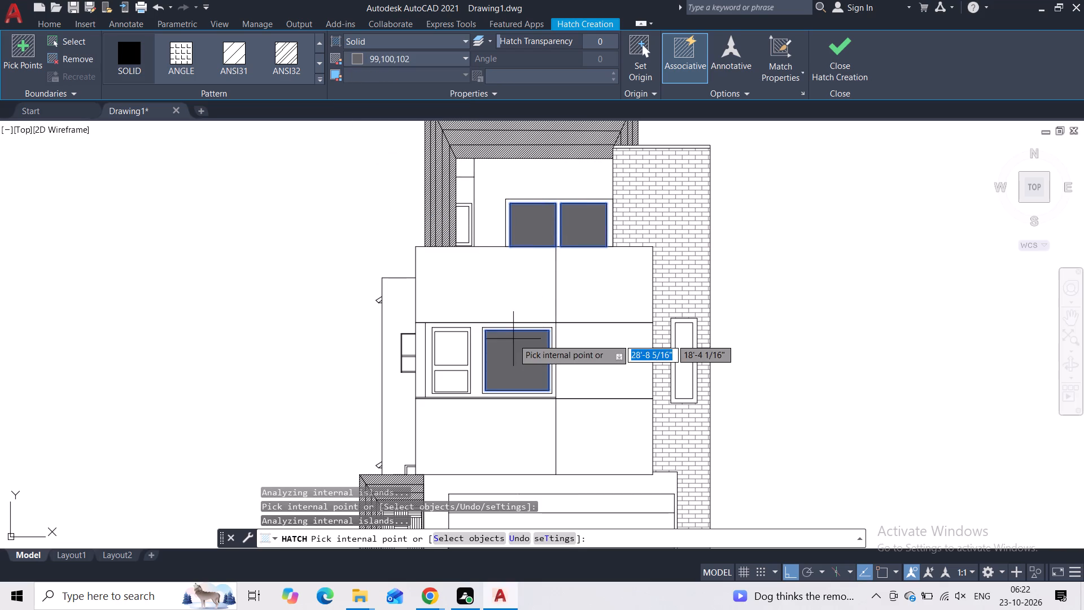
left_click(680, 347)
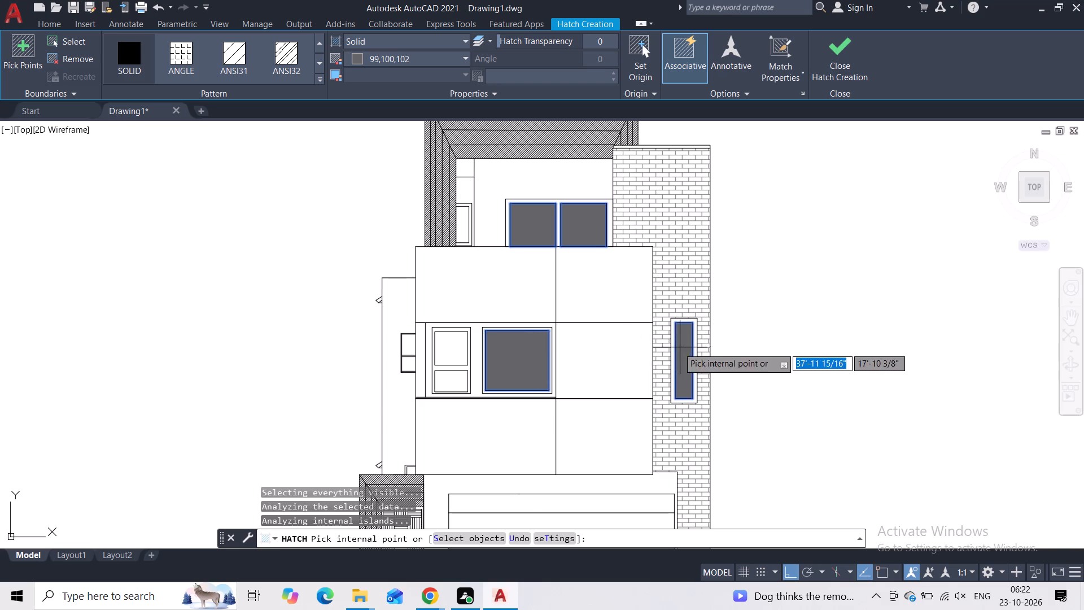
Add the small top-storey pane, the middle two-pane window, the side window and the opening above the entrance frame to the hatch and finish it.
left_click(458, 219)
left_click(458, 355)
left_click(460, 379)
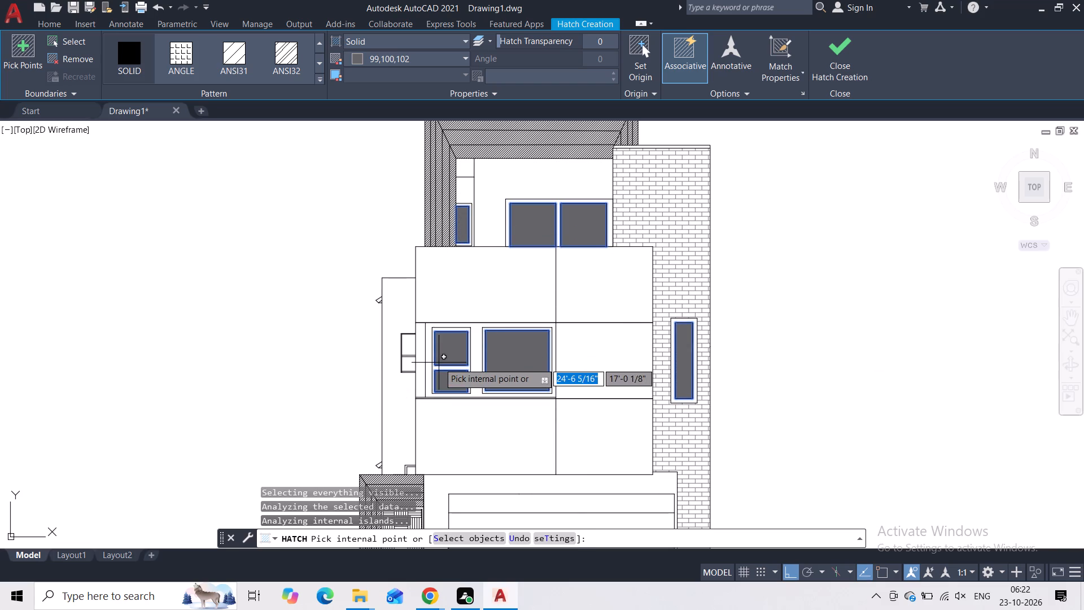
scroll(410, 355, "up", 4)
left_click(407, 338)
left_click(404, 382)
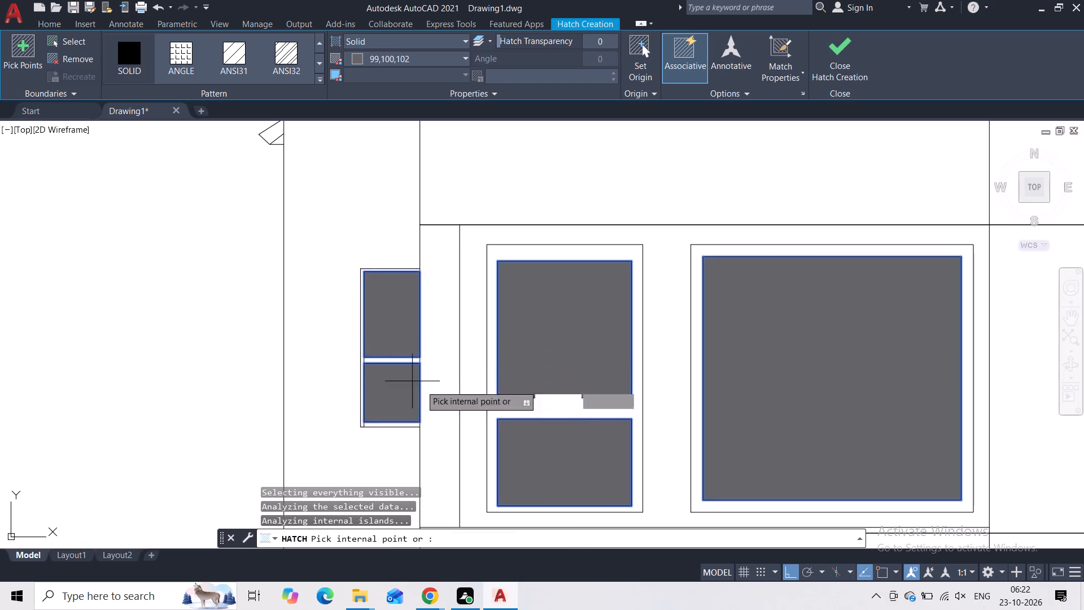
middle_click_drag(423, 390, 408, 166)
scroll(437, 391, "down", 3)
middle_click_drag(433, 411, 447, 282)
scroll(441, 306, "up", 5)
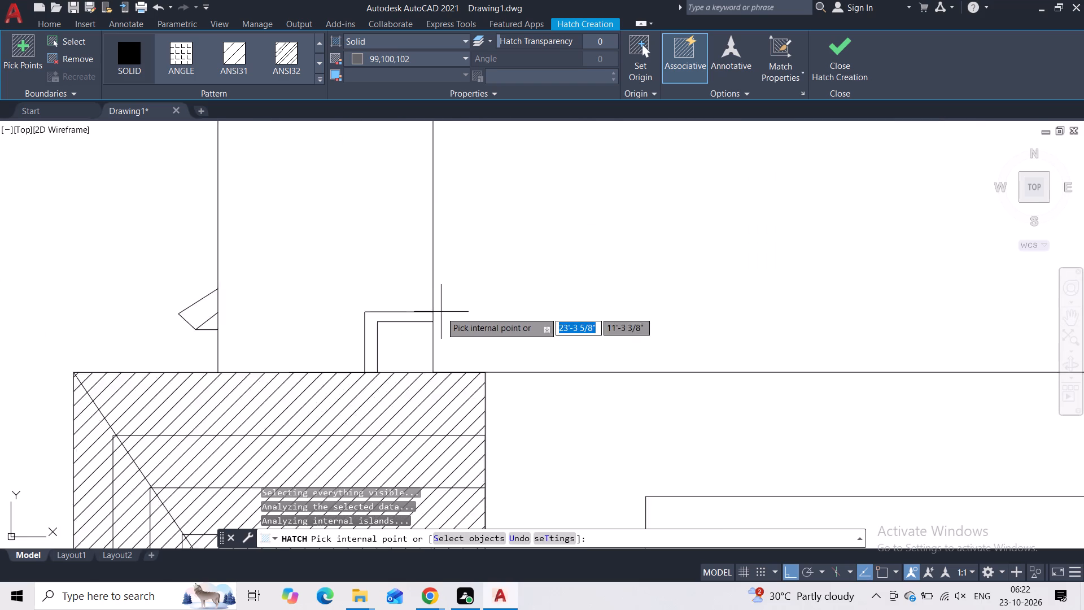
left_click(415, 352)
left_click(852, 59)
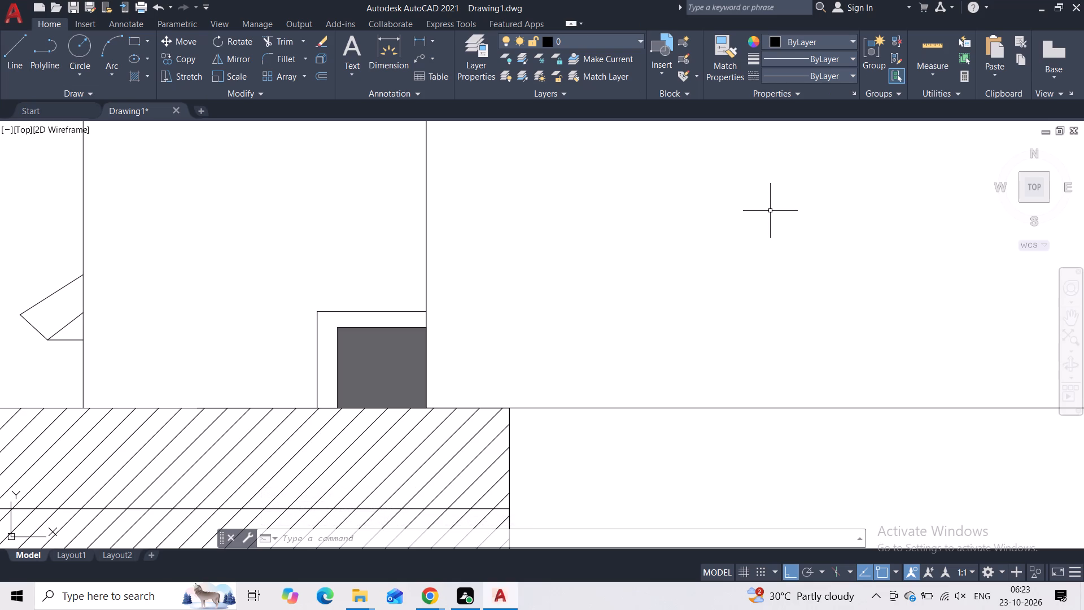
Copy the upper small angled fixture from the left side wall onto the roof frame's outer left edge, with ortho off.
scroll(770, 213, "down", 6)
middle_click_drag(767, 219, 632, 313)
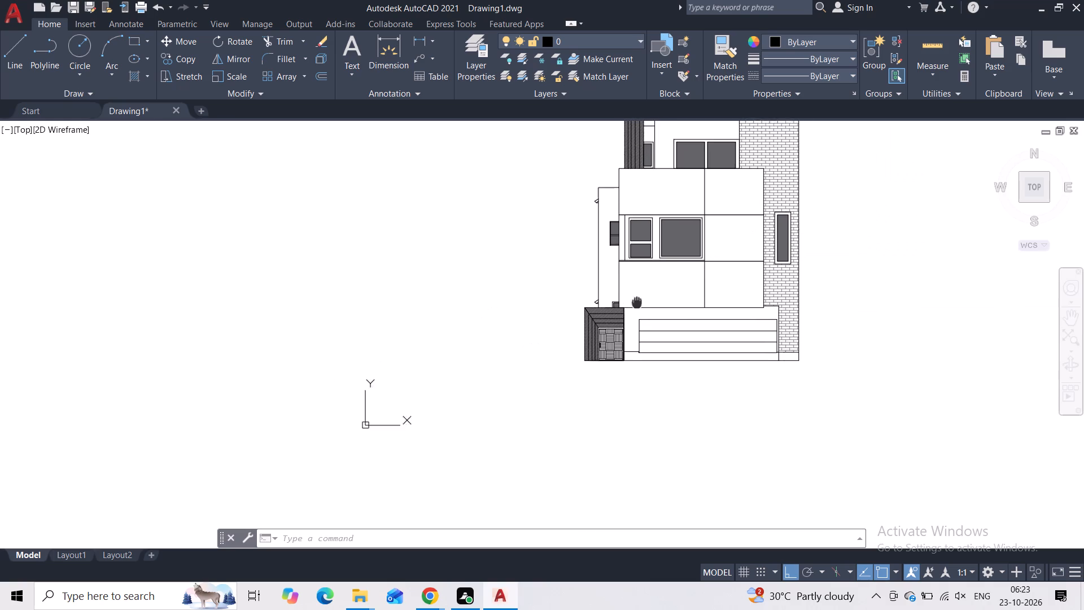
middle_click_drag(632, 313, 602, 361)
scroll(825, 204, "up", 1)
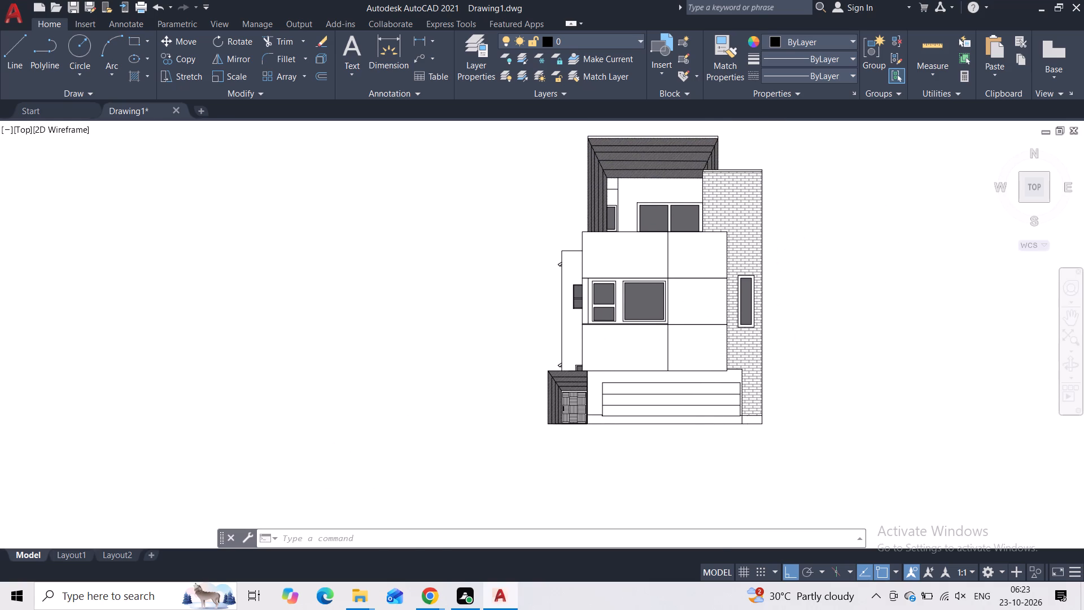
middle_click_drag(821, 218, 814, 290)
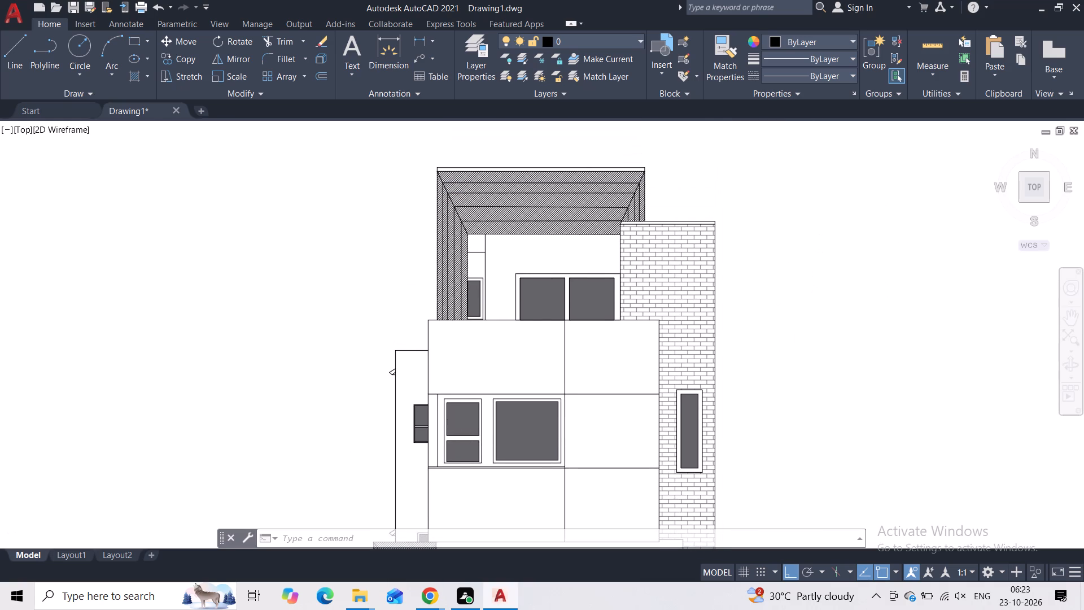
middle_click_drag(487, 343, 517, 258)
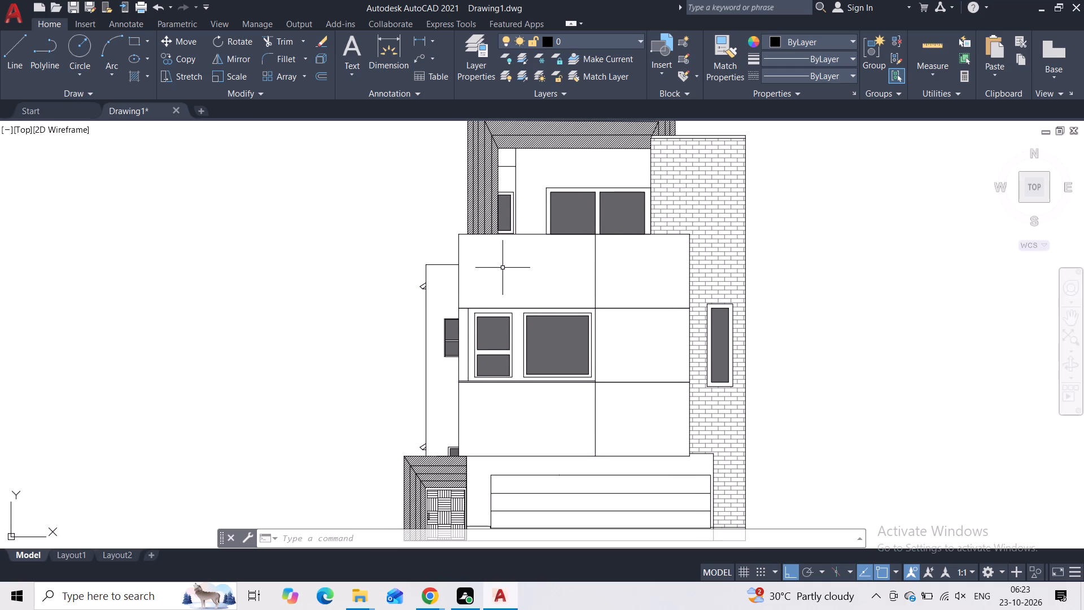
scroll(427, 298, "up", 3)
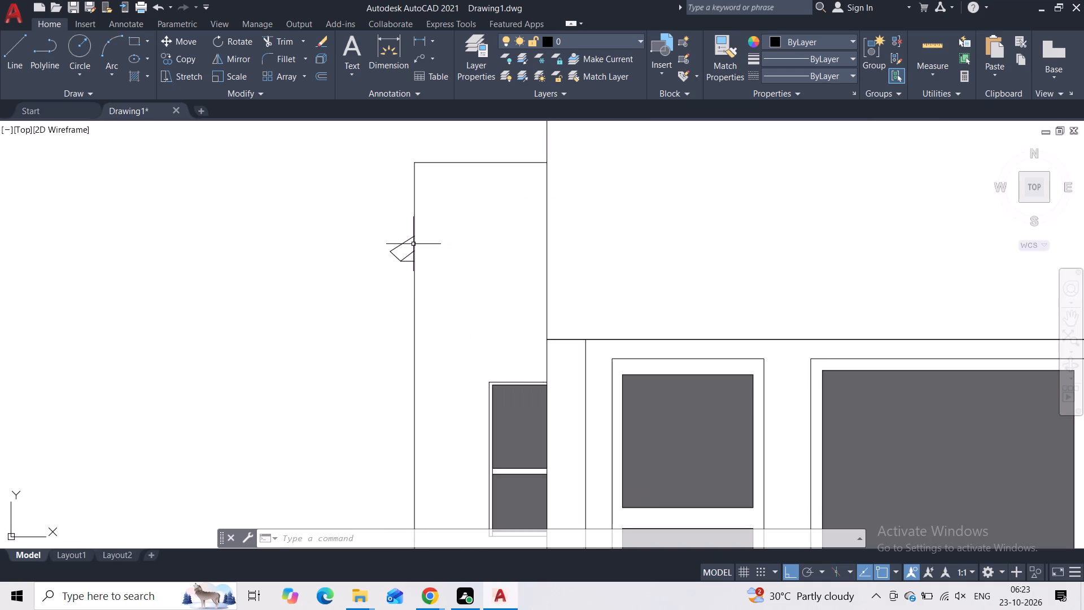
left_click(406, 233)
left_click(397, 310)
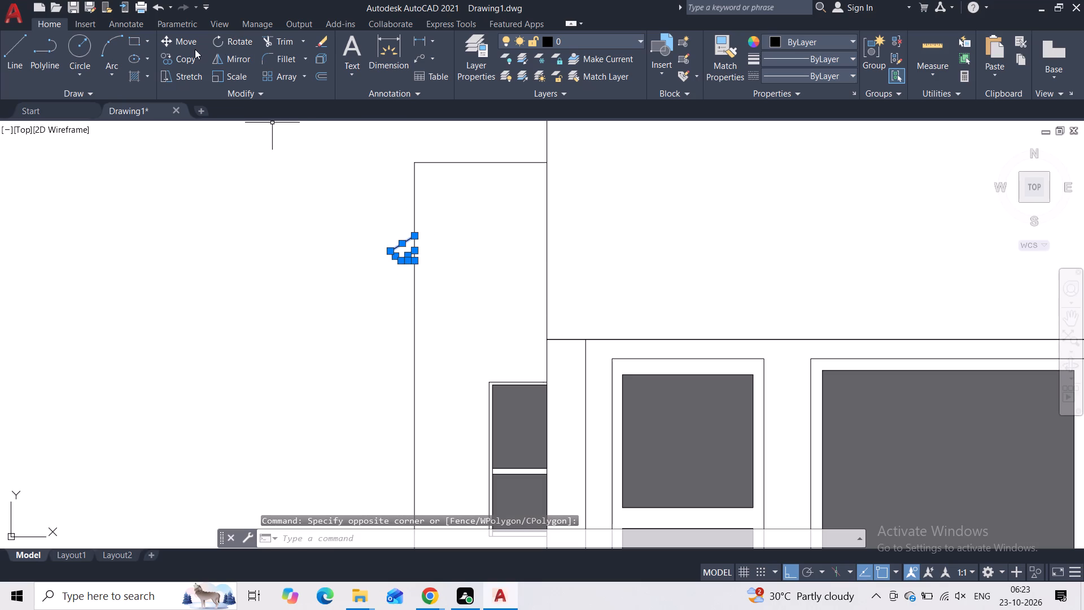
left_click(189, 56)
left_click(413, 263)
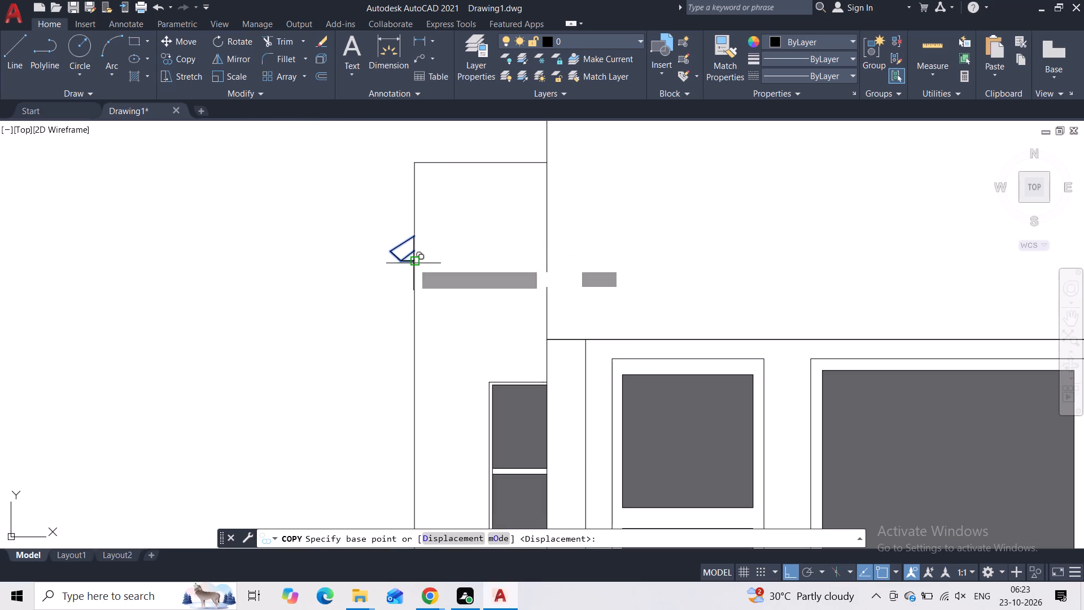
middle_click_drag(452, 197, 368, 474)
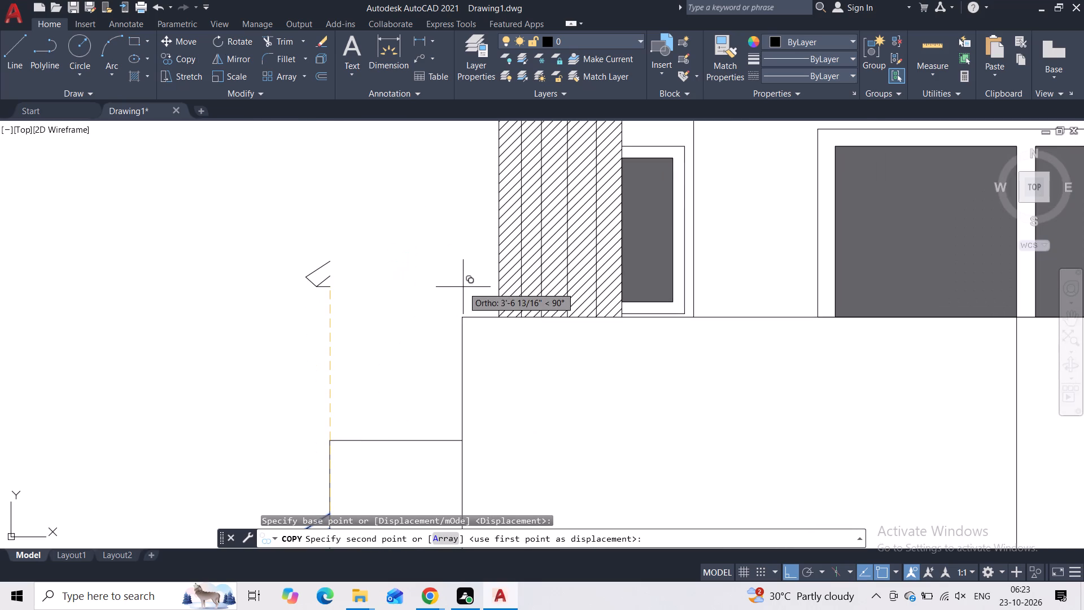
key("super+p")
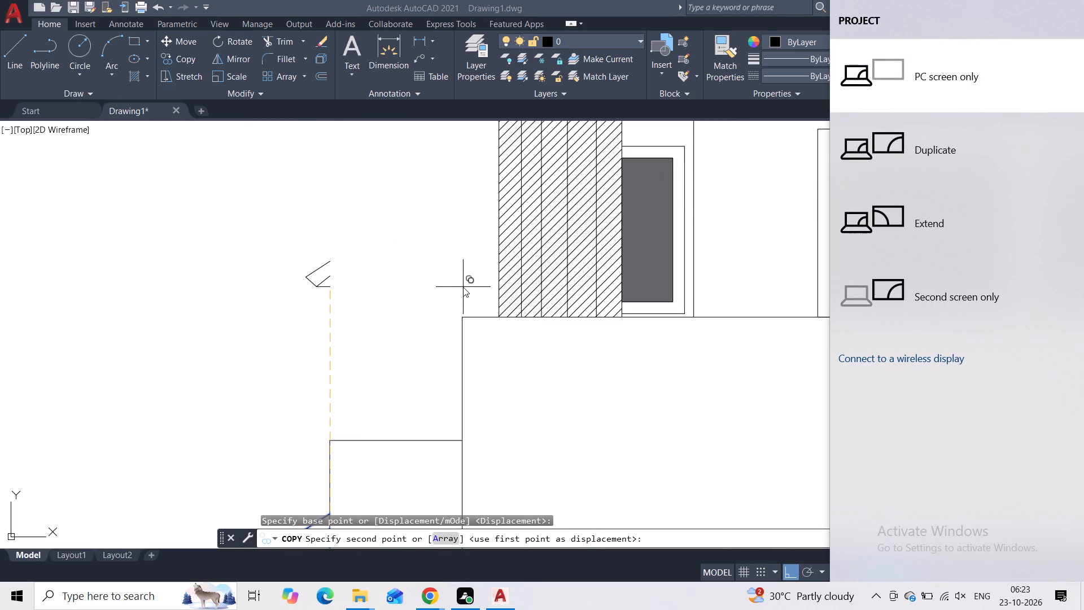
key("ctrl+F8")
left_click(387, 269)
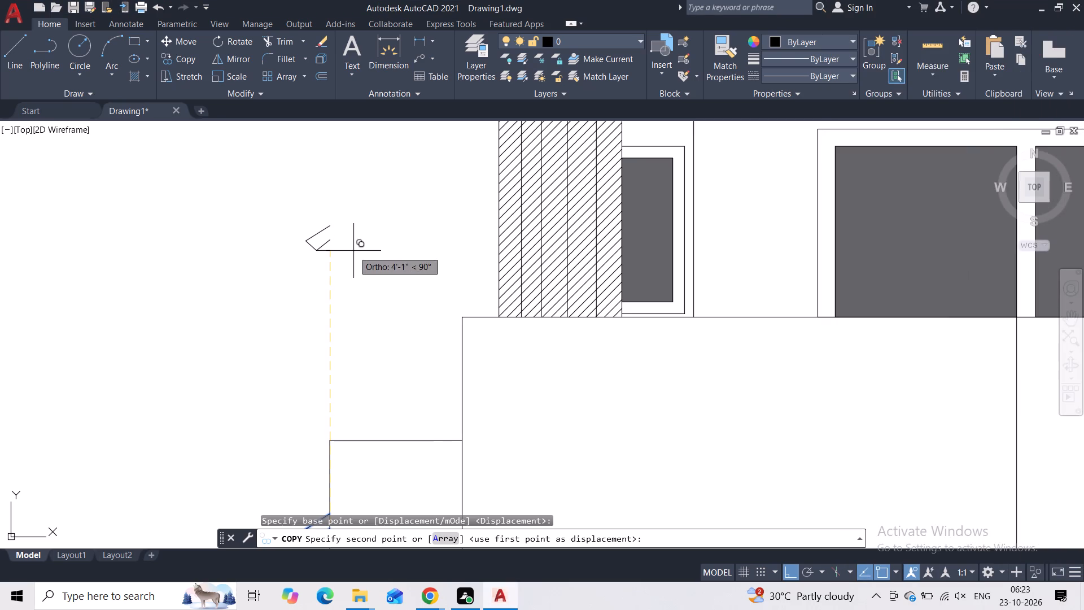
key("ctrl+F8")
middle_click_drag(400, 216, 386, 381)
scroll(434, 235, "down", 1)
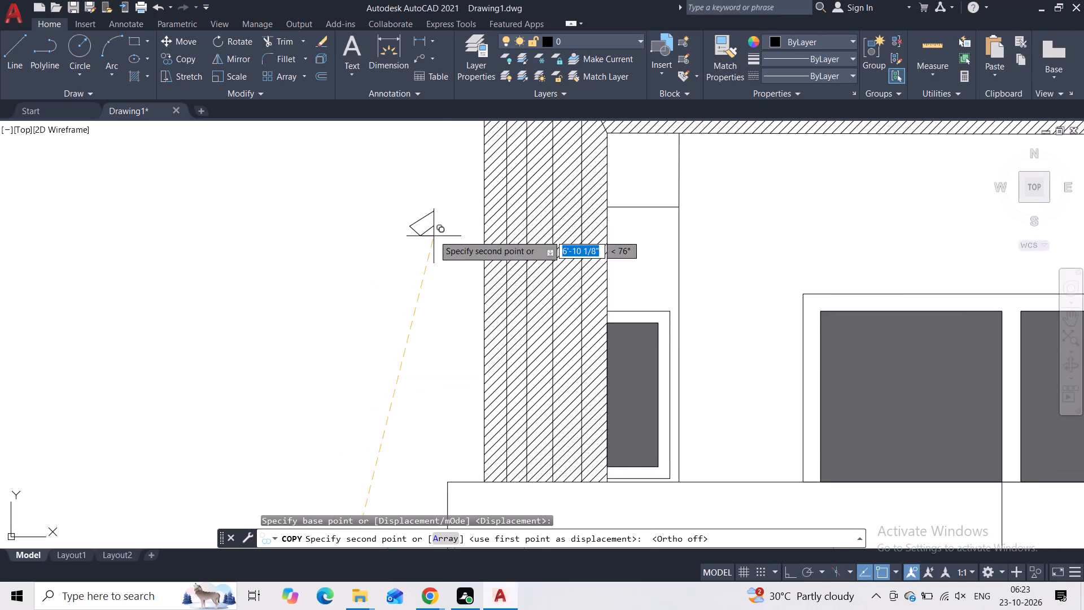
scroll(434, 235, "down", 1)
scroll(439, 218, "up", 2)
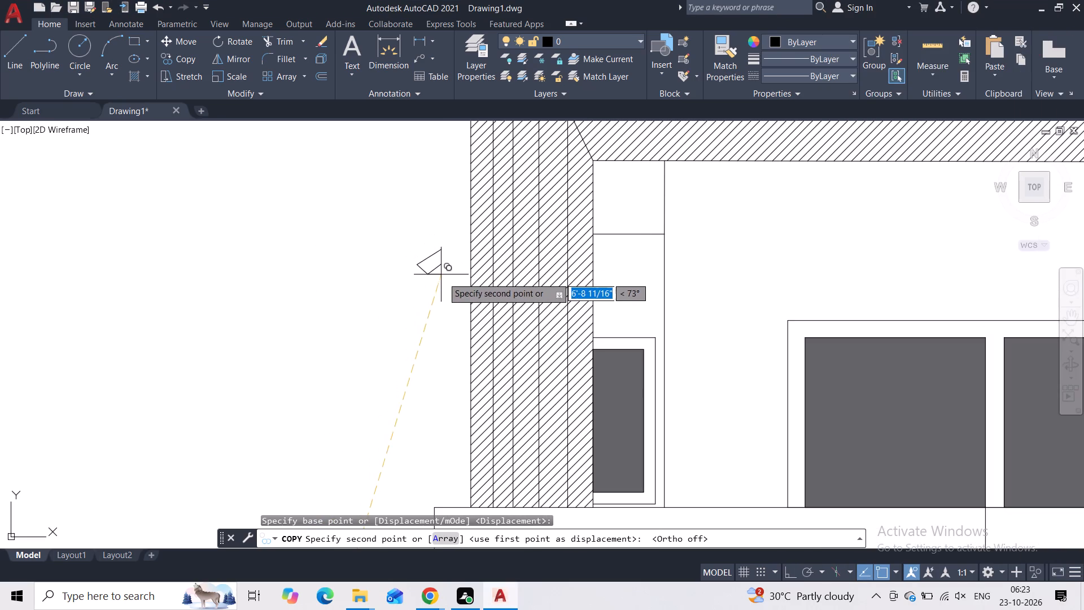
scroll(467, 294, "up", 3)
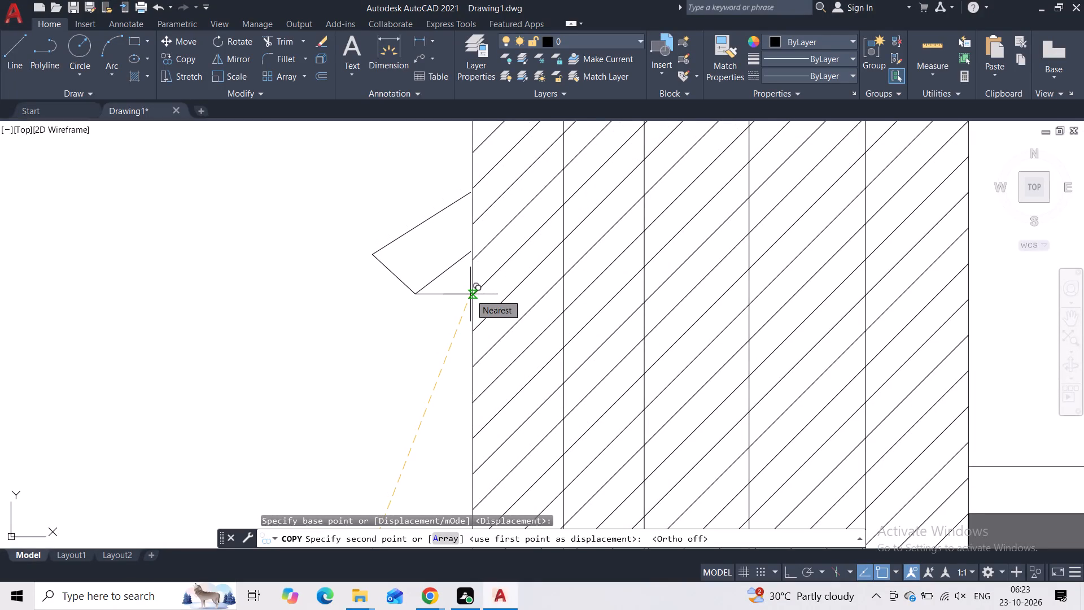
left_click(471, 299)
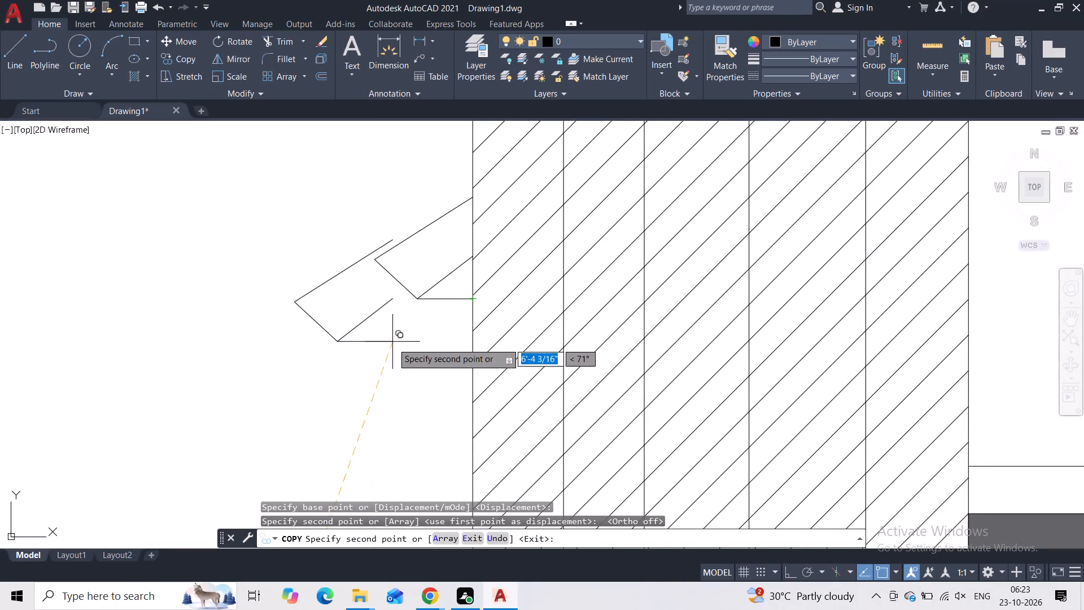
key("Escape")
Review the whole elevation from the roof frame down to the ground-floor base and entrance.
scroll(399, 338, "down", 6)
middle_click_drag(510, 357, 544, 236)
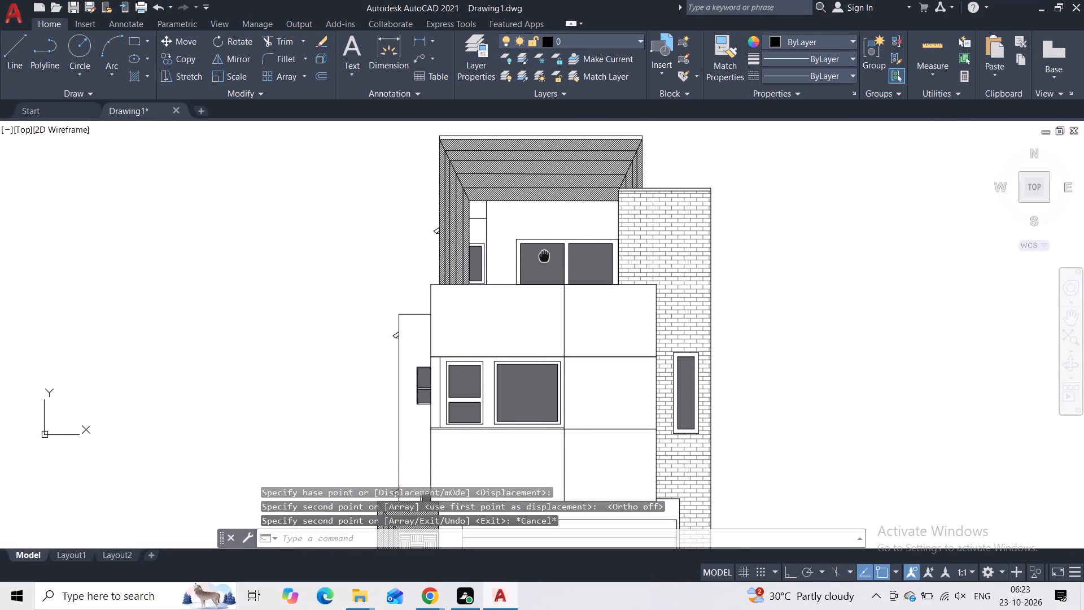
middle_click_drag(544, 236, 544, 229)
scroll(547, 273, "down", 1)
middle_click_drag(690, 319, 689, 284)
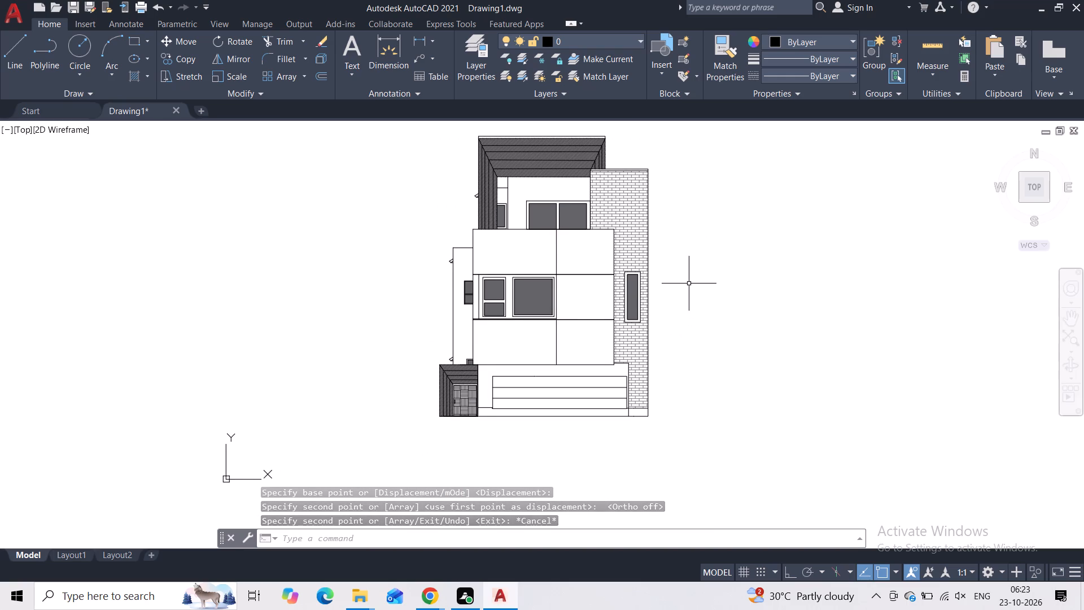
scroll(626, 261, "up", 1)
middle_click_drag(681, 227, 675, 282)
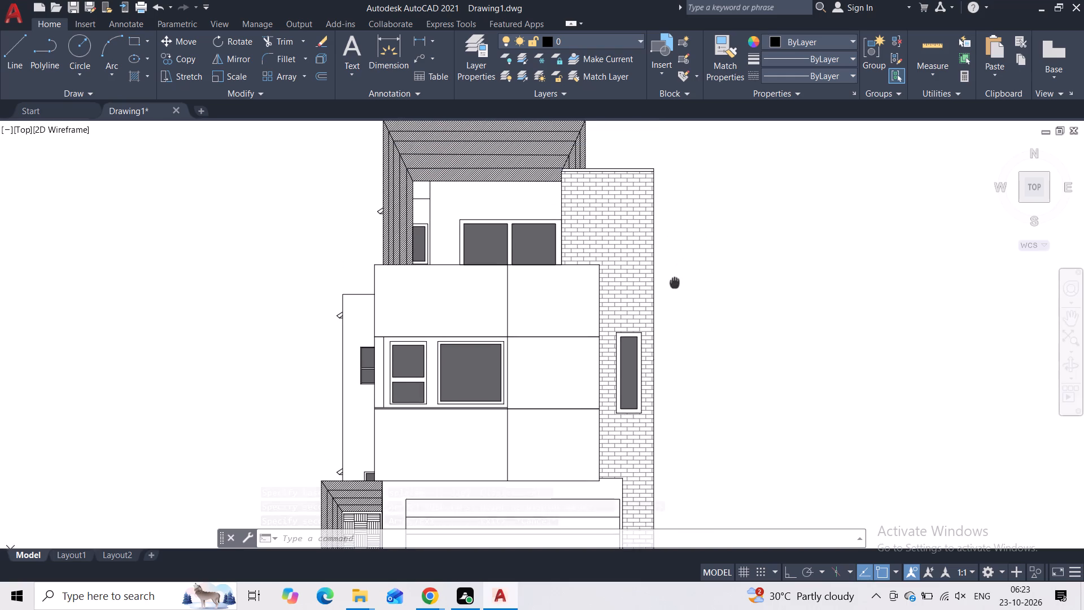
middle_click_drag(675, 282, 667, 299)
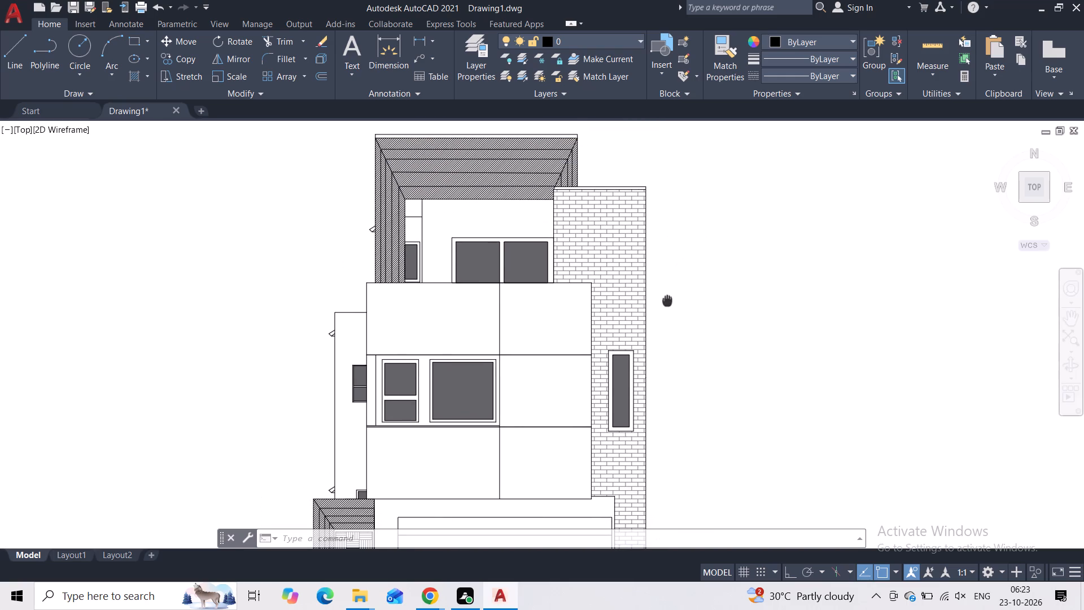
middle_click_drag(667, 299, 656, 219)
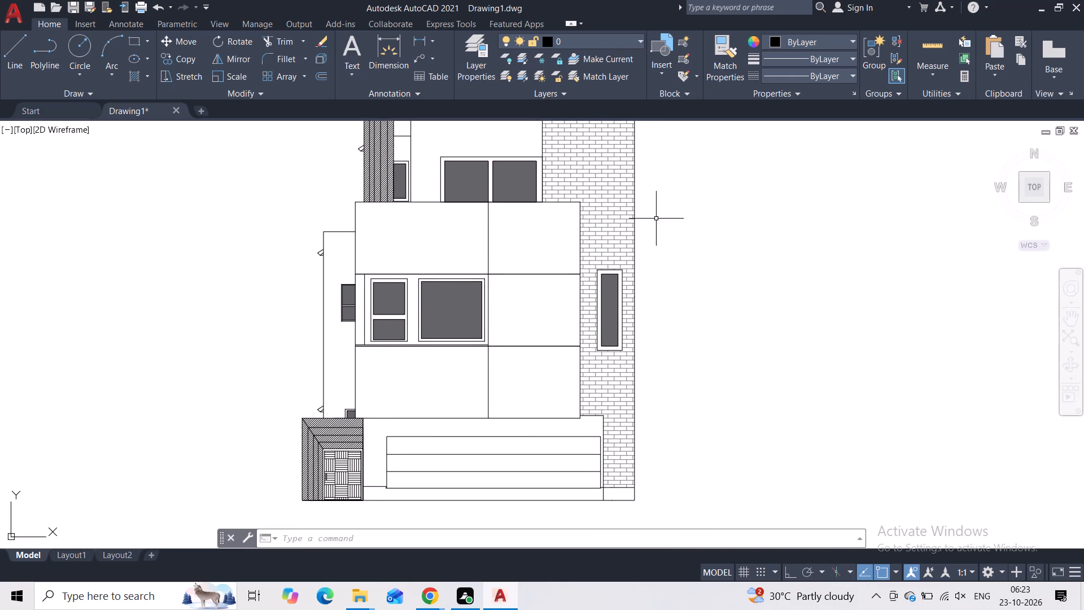
middle_click_drag(710, 358, 703, 295)
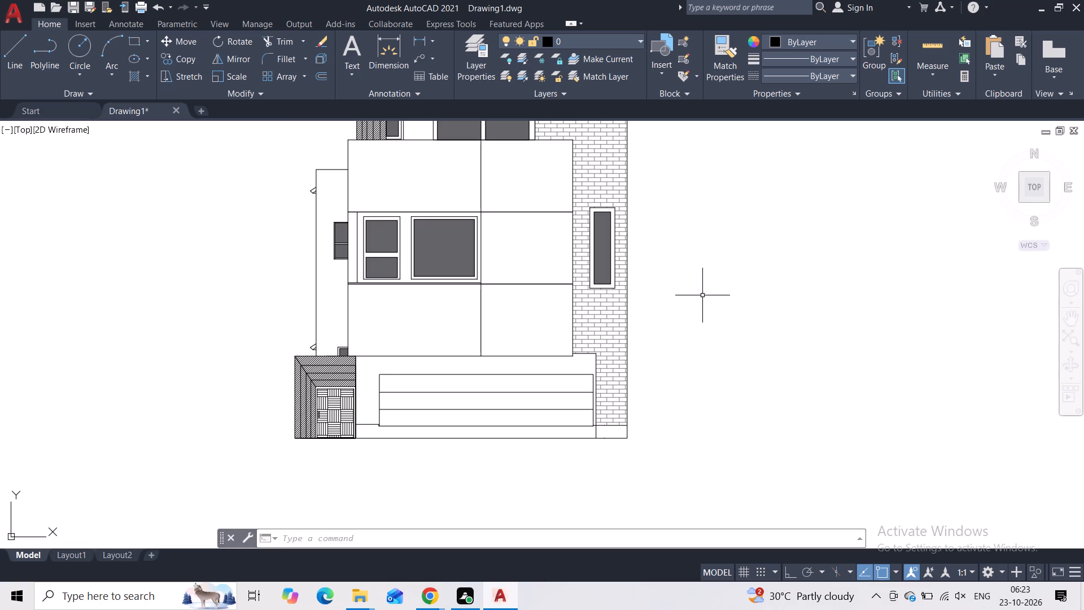
scroll(700, 293, "down", 2)
scroll(697, 294, "up", 1)
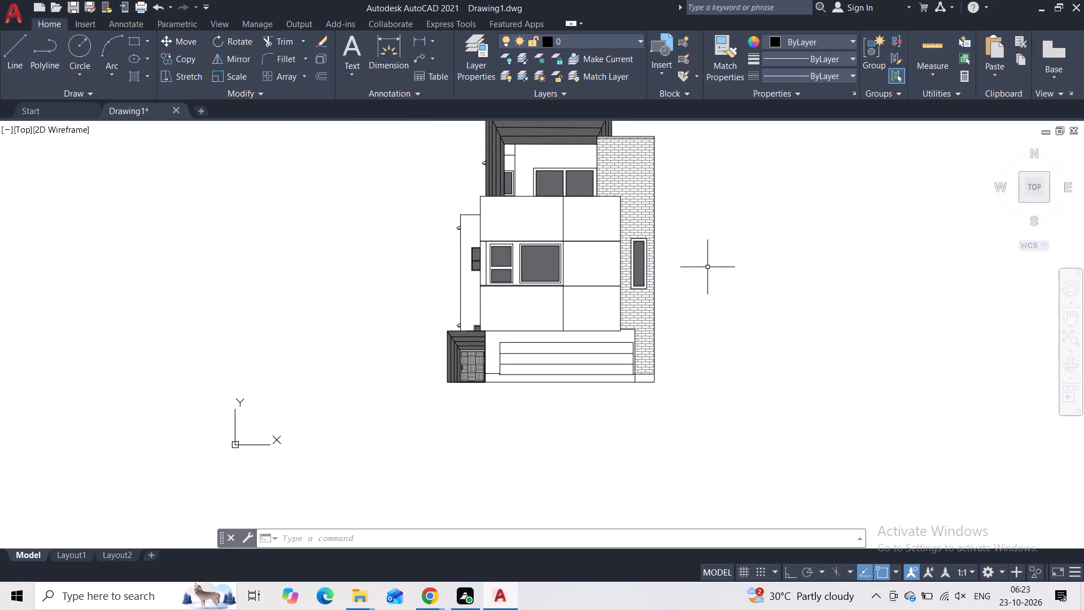
middle_click_drag(709, 259, 692, 317)
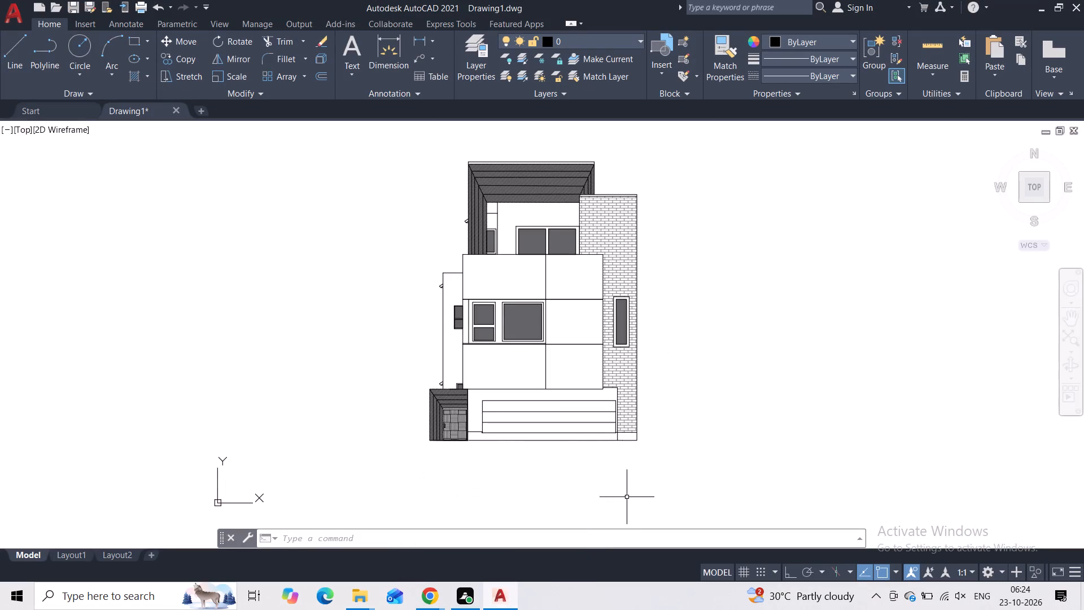
middle_click_drag(621, 496, 615, 469)
scroll(602, 432, "up", 2)
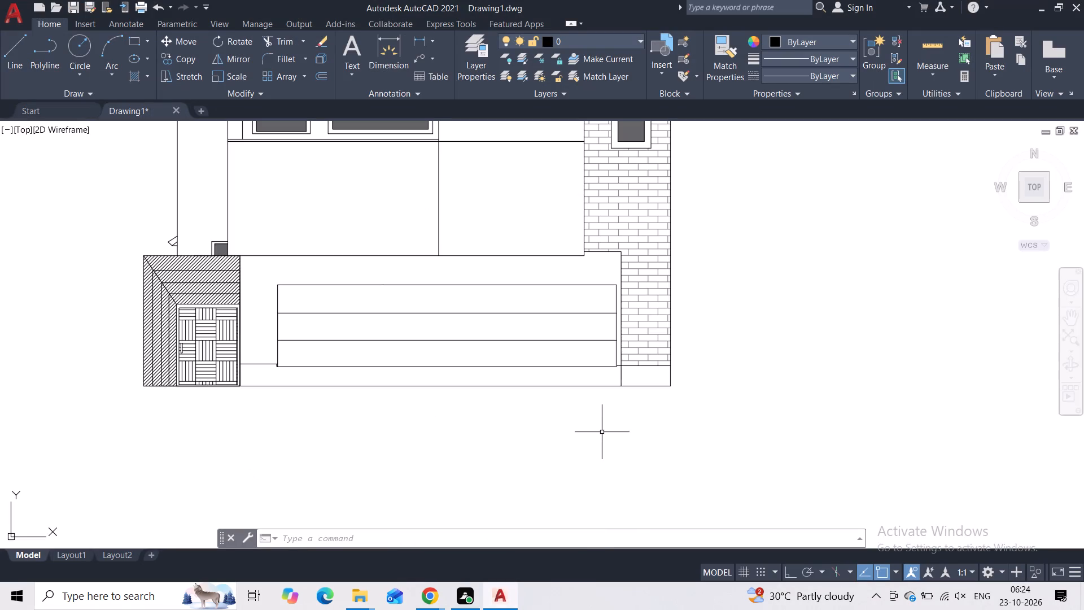
Offset the building's ground line 2" downward, below the entrance and ground-floor base.
left_click(348, 386)
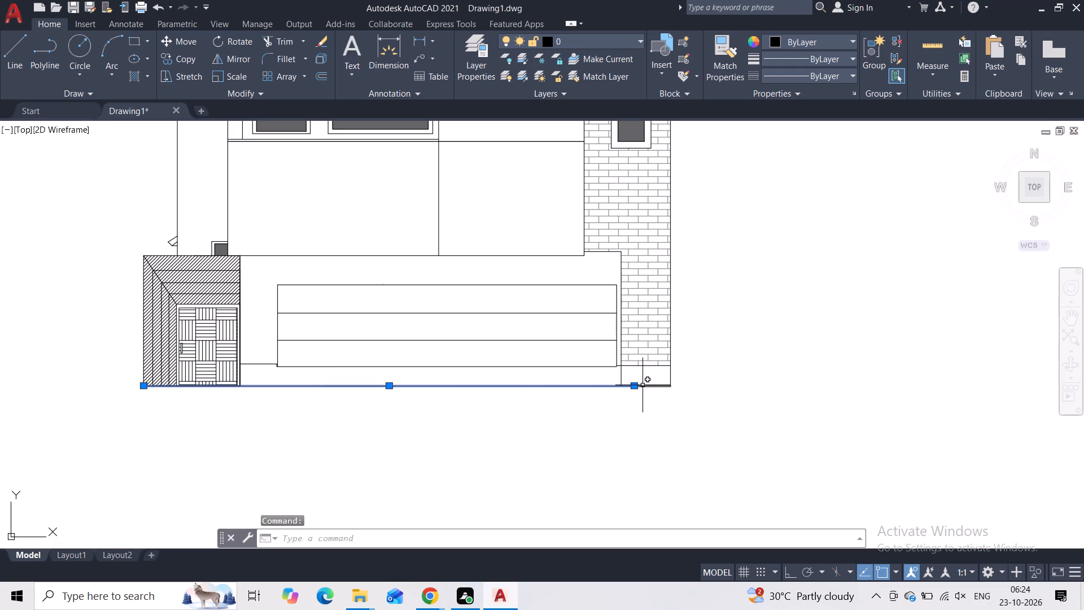
left_click(316, 71)
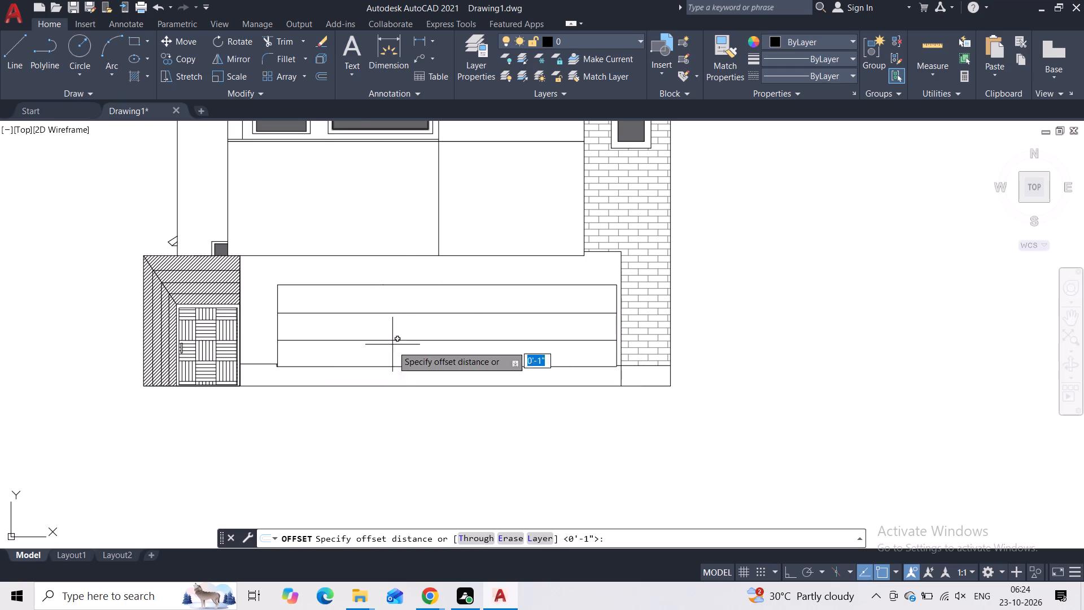
key("2")
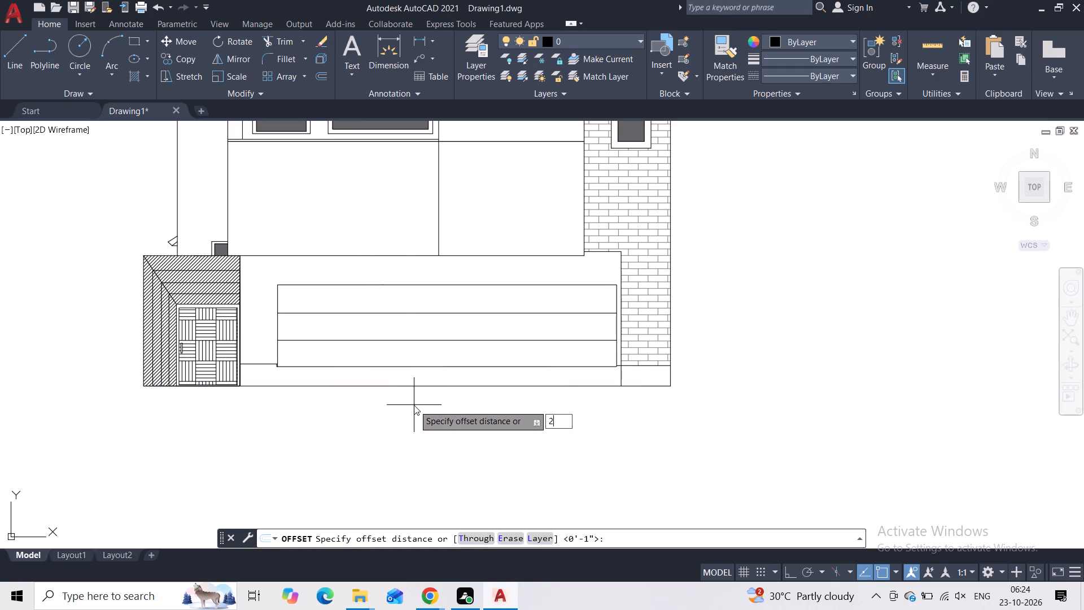
key("shift+quotedbl")
key("Return")
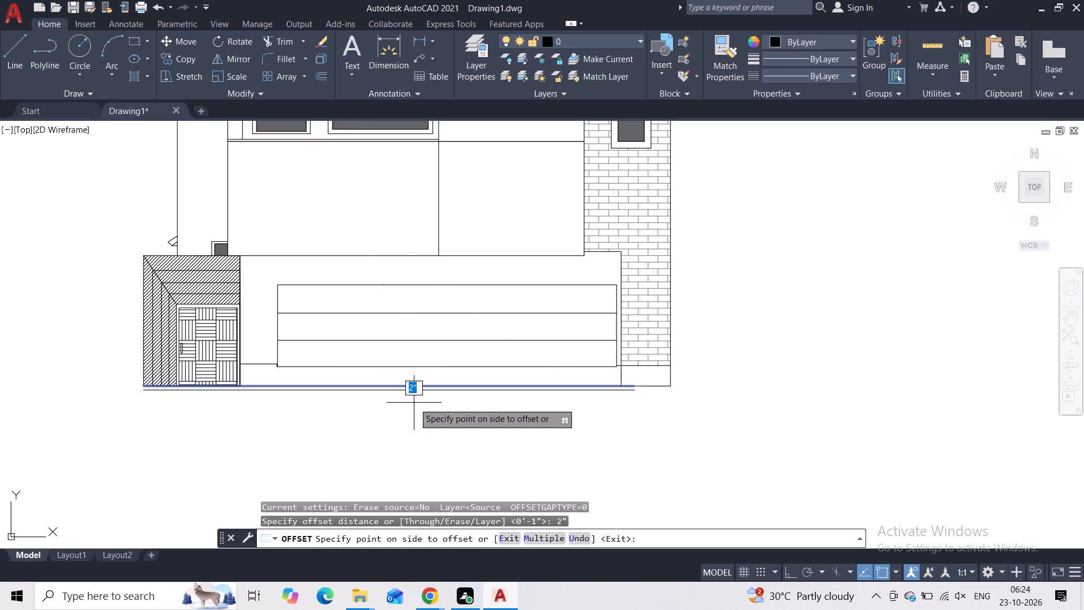
left_click(414, 402)
Draw a short vertical line joining the ground line and the offset line at the entrance frame's outer end.
left_click(21, 60)
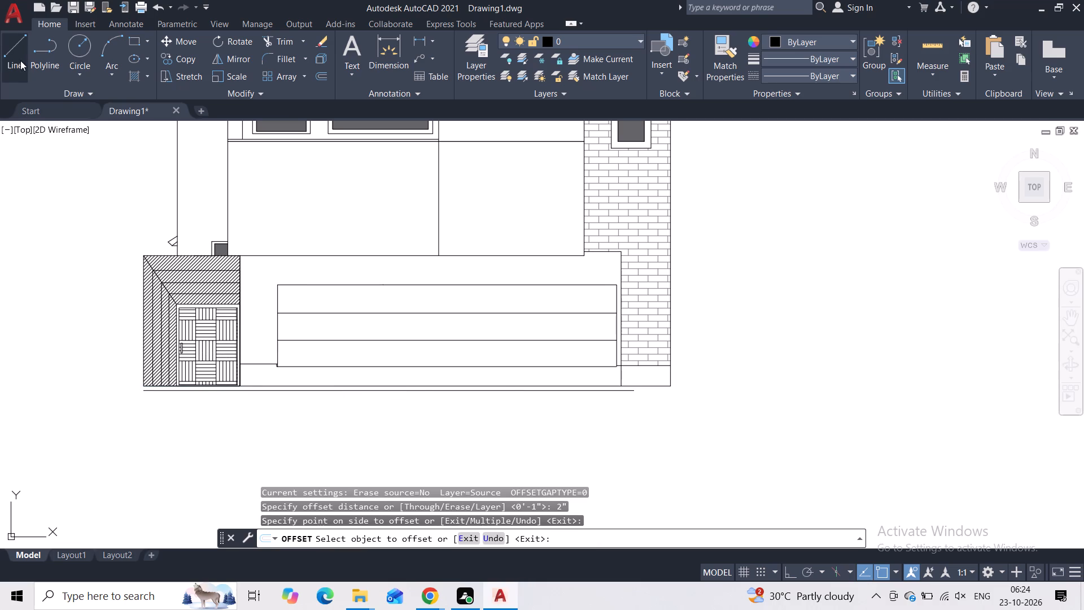
scroll(129, 394, "up", 3)
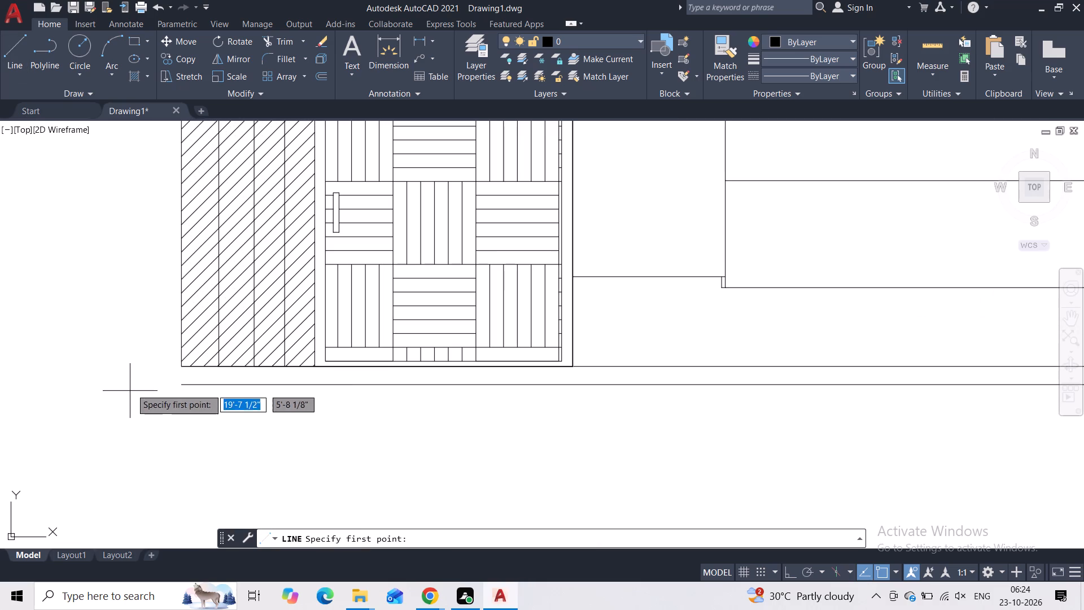
left_click(183, 368)
left_click(186, 387)
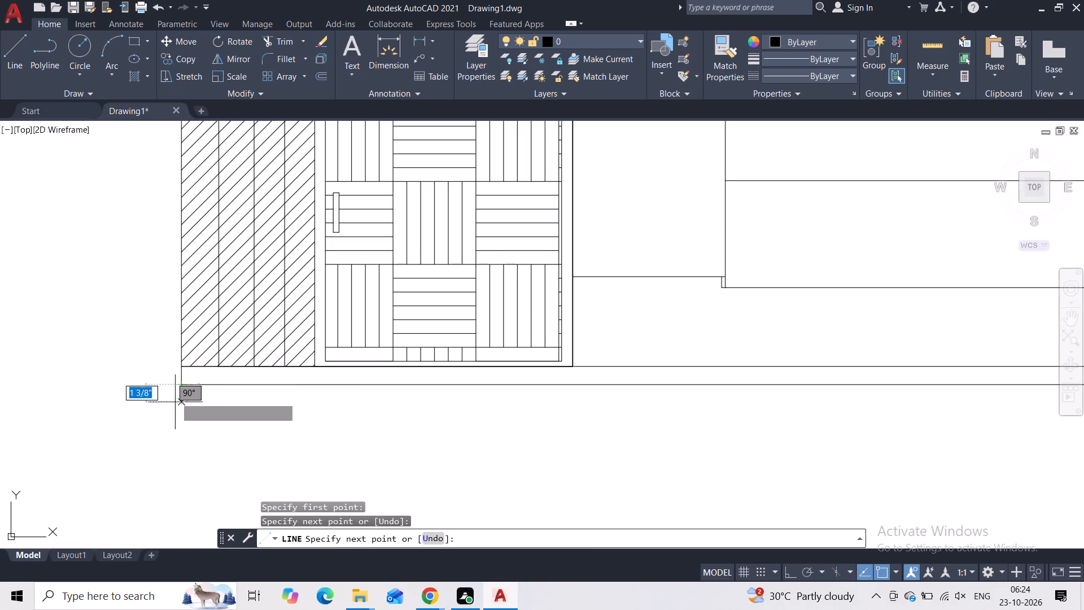
key("space")
Draw a line from the offset line's free end to below the brick wall's outer corner and up to that corner.
scroll(222, 412, "down", 3)
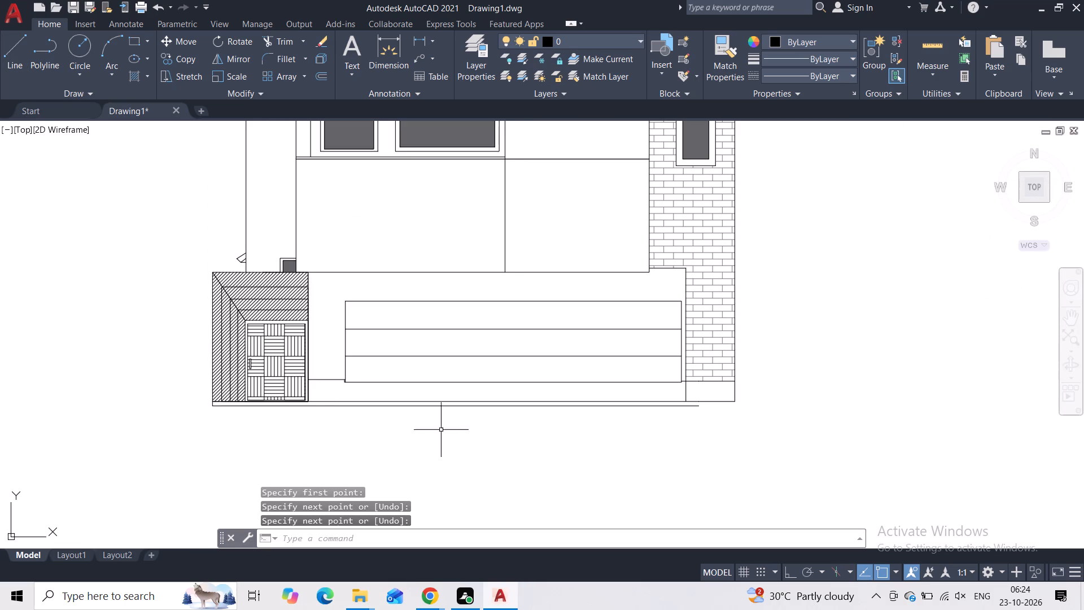
scroll(697, 404, "up", 2)
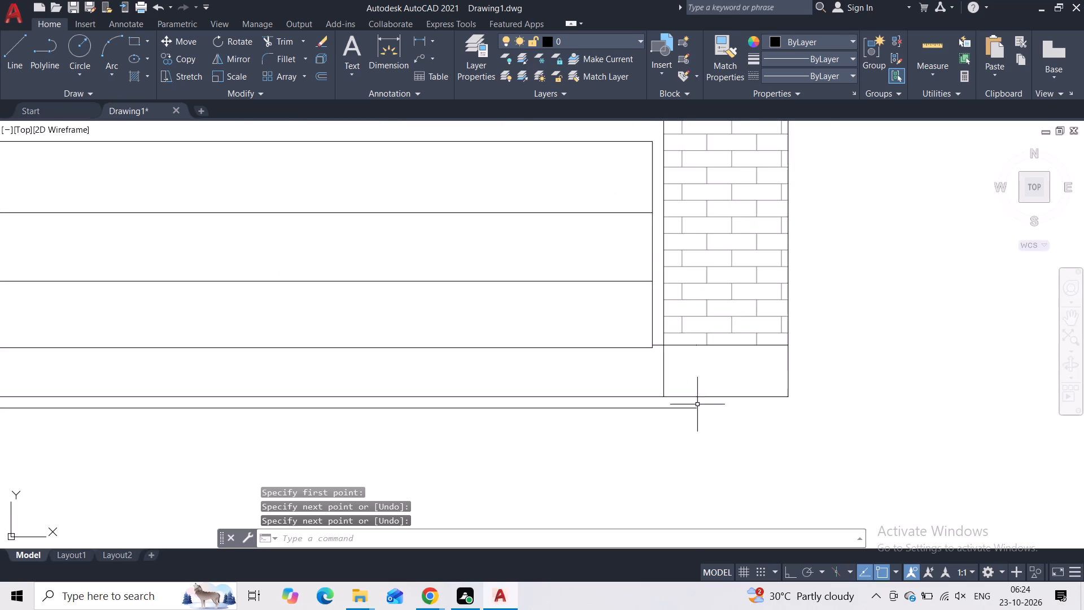
scroll(697, 404, "up", 1)
key("space")
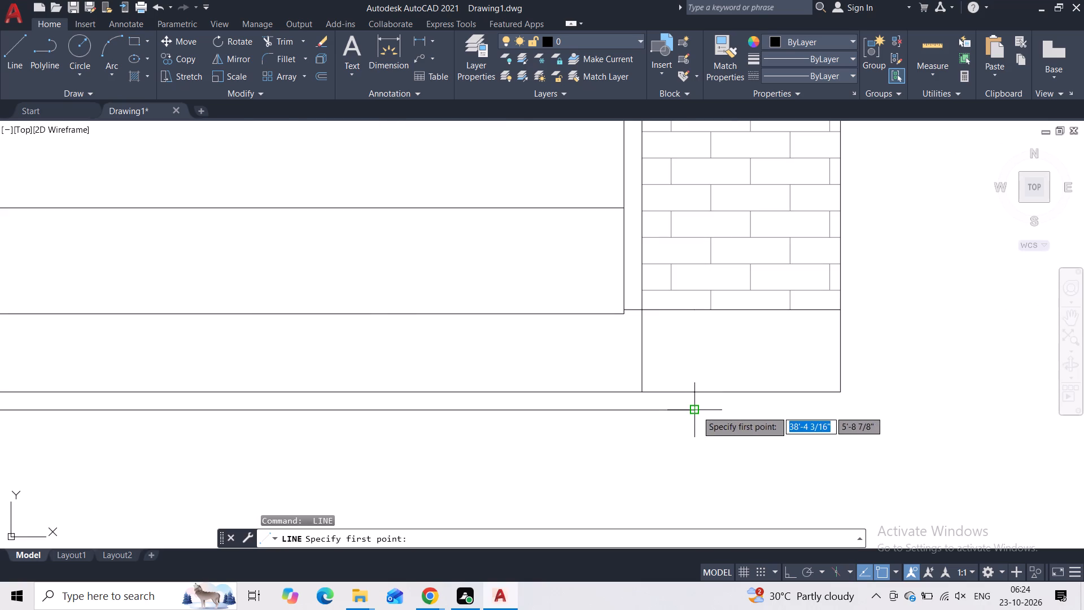
left_click(696, 413)
left_click(846, 410)
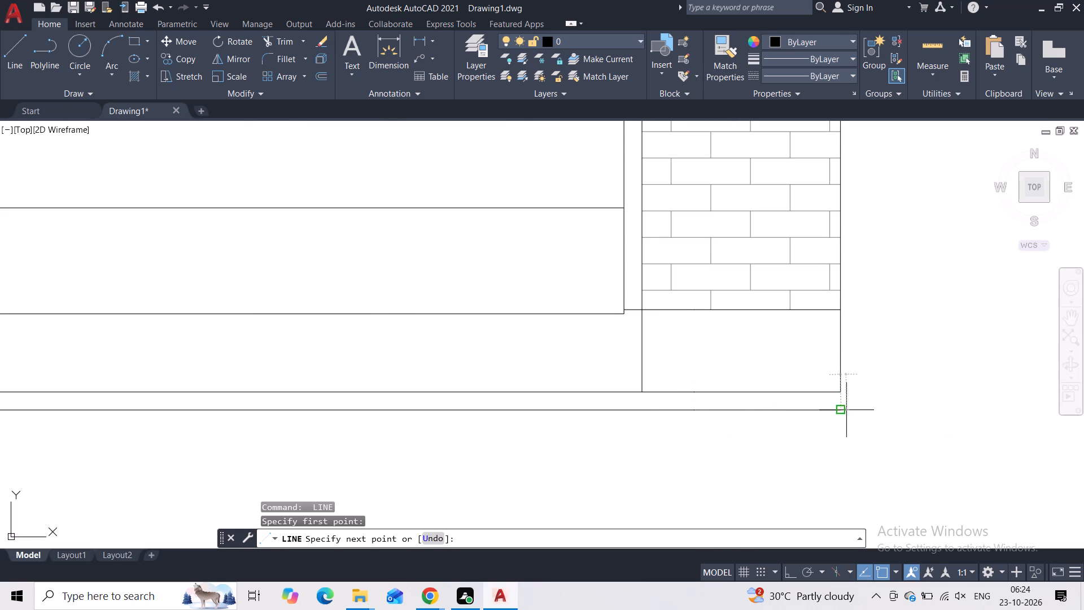
left_click(842, 392)
key("space")
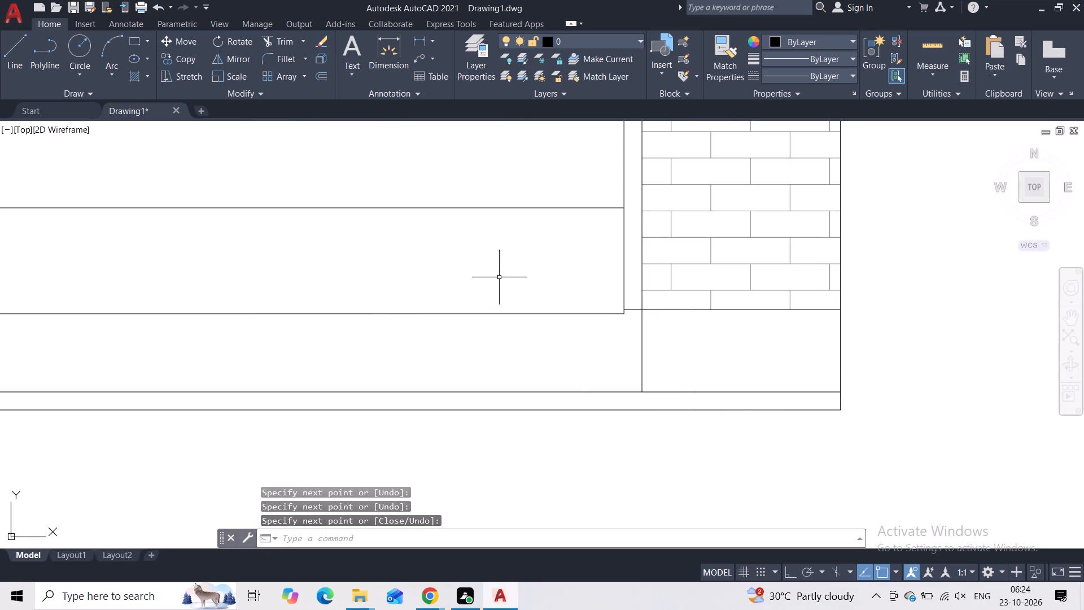
Try to fill the strip below the ground line with a solid hatch in colour 0,0,0.
key("h")
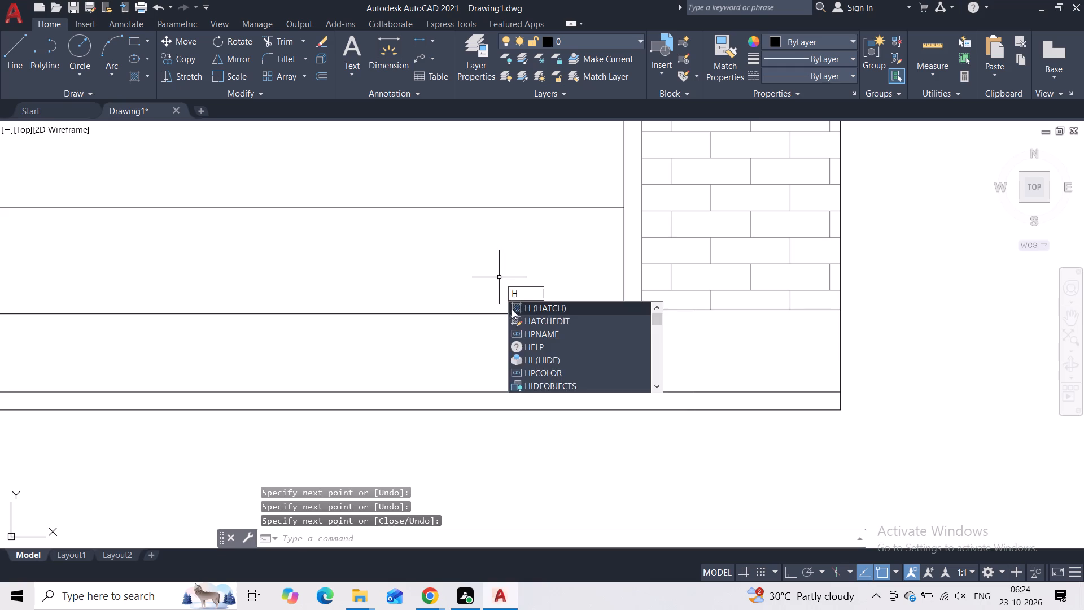
left_click(514, 309)
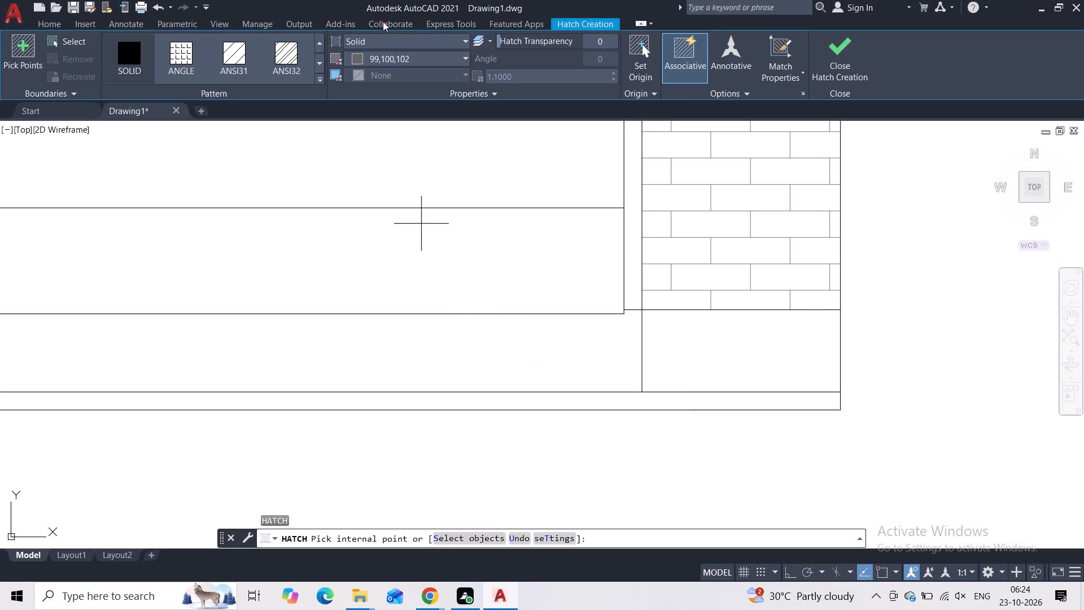
left_click(391, 49)
left_click(391, 51)
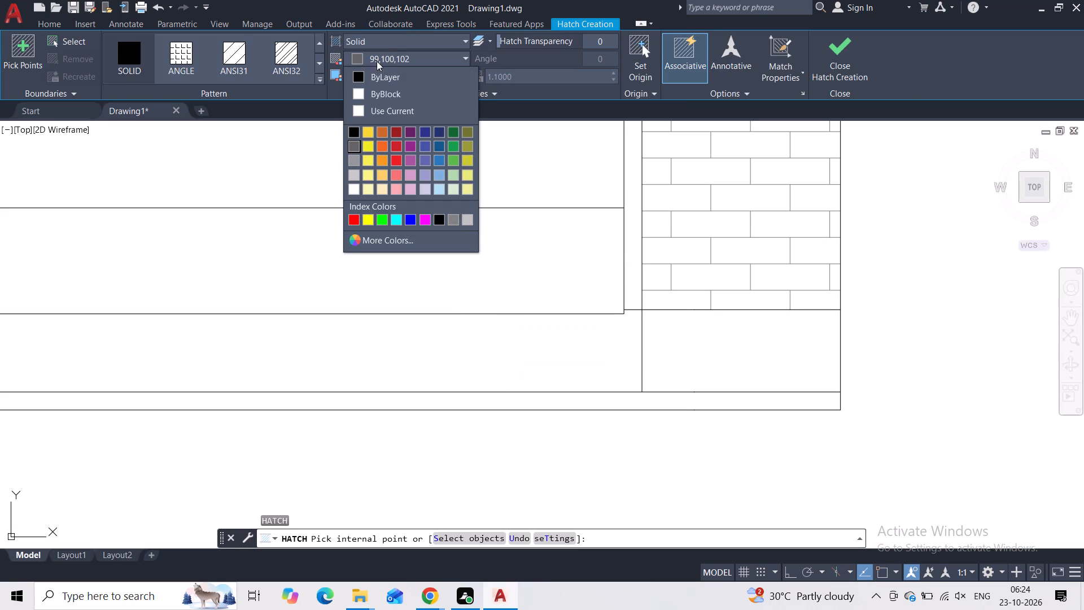
left_click(353, 128)
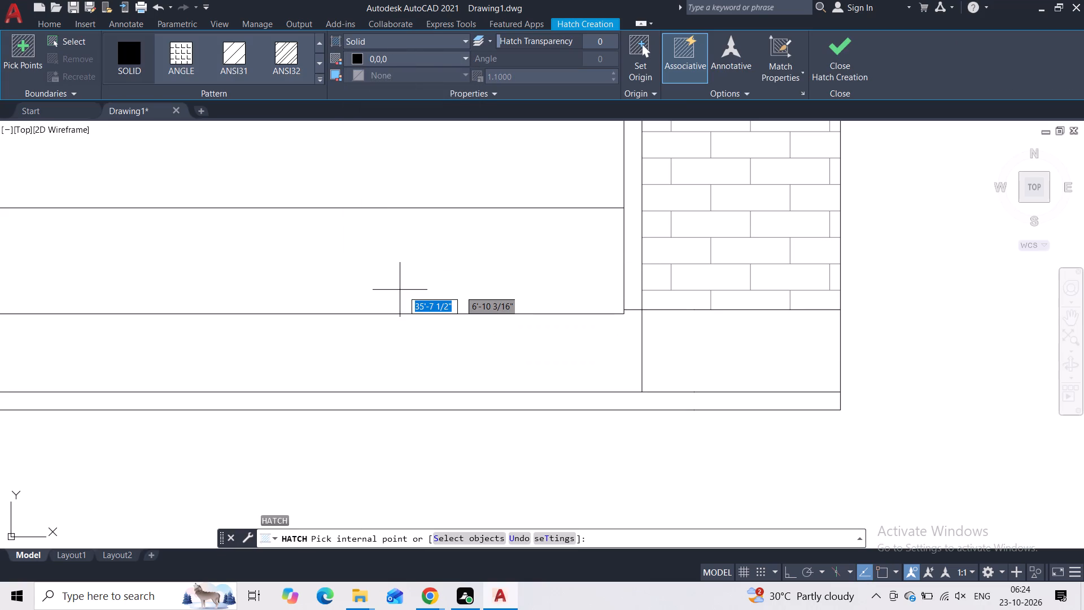
left_click(514, 402)
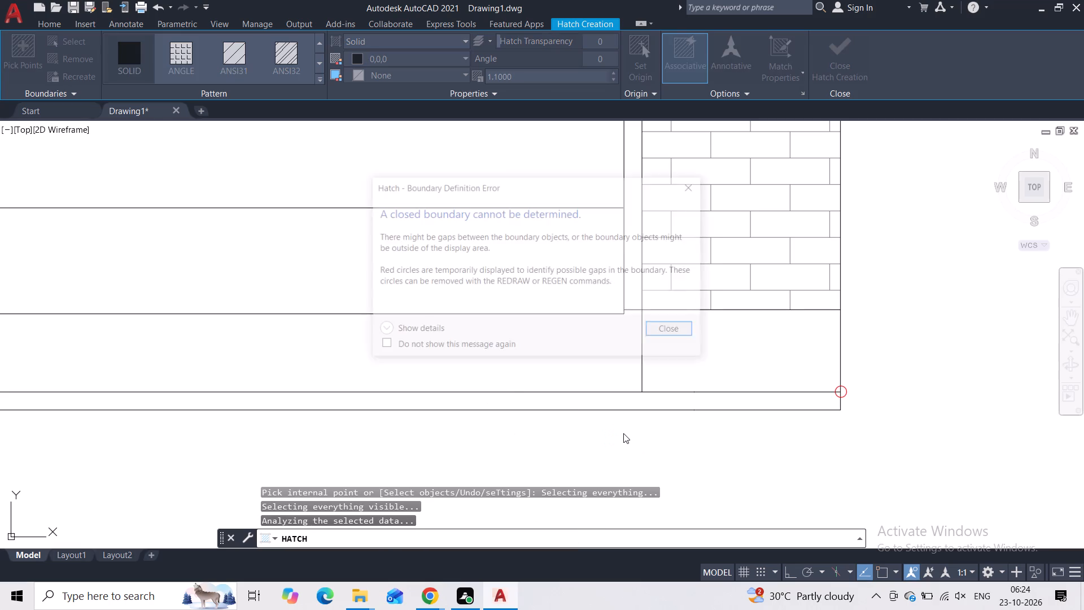
scroll(623, 432, "down", 1)
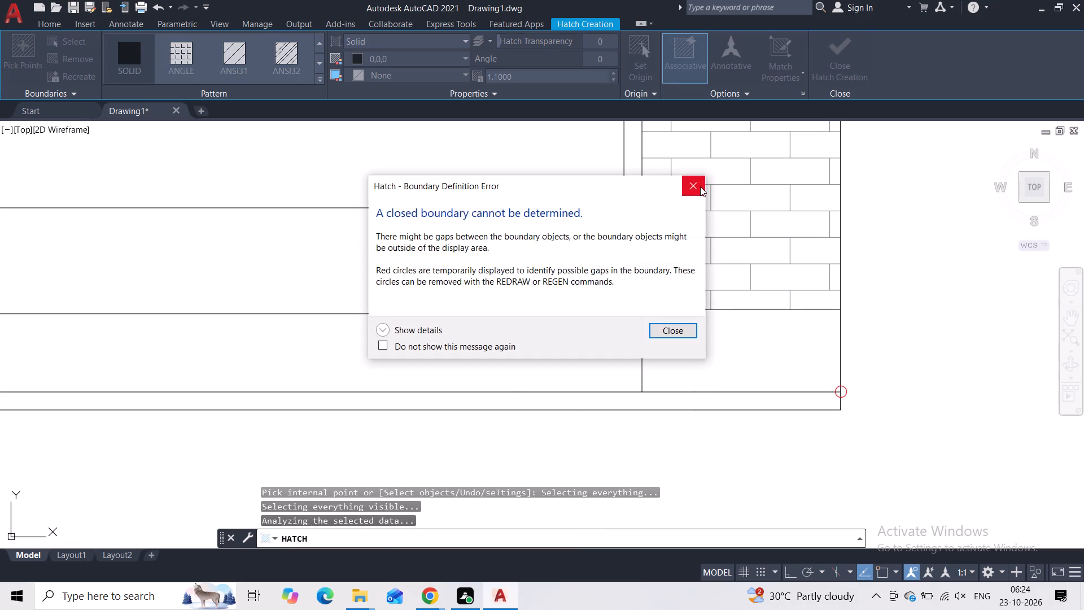
left_click(700, 186)
left_click(851, 63)
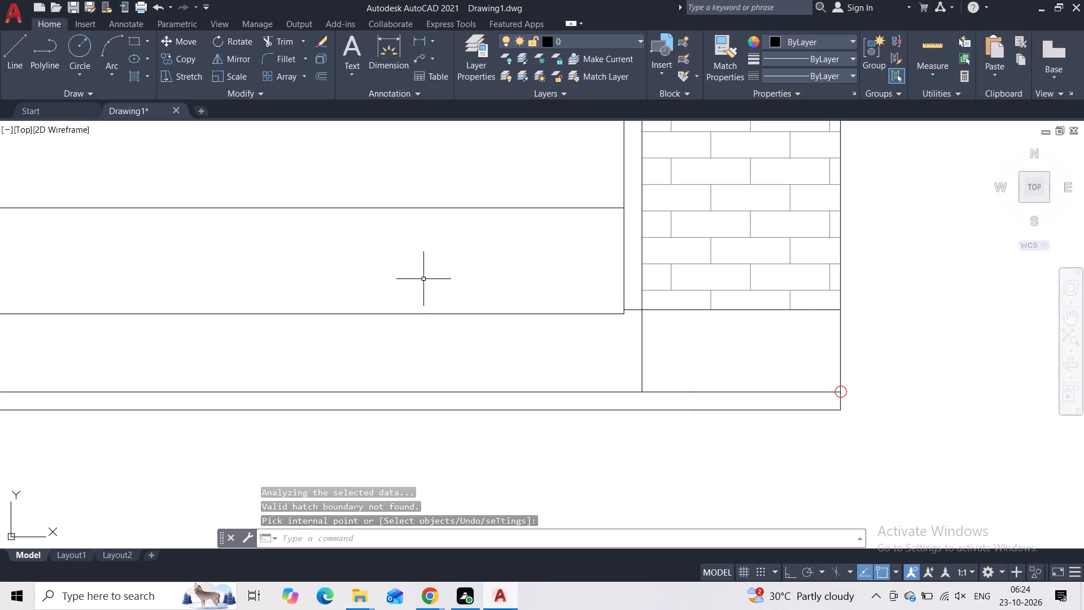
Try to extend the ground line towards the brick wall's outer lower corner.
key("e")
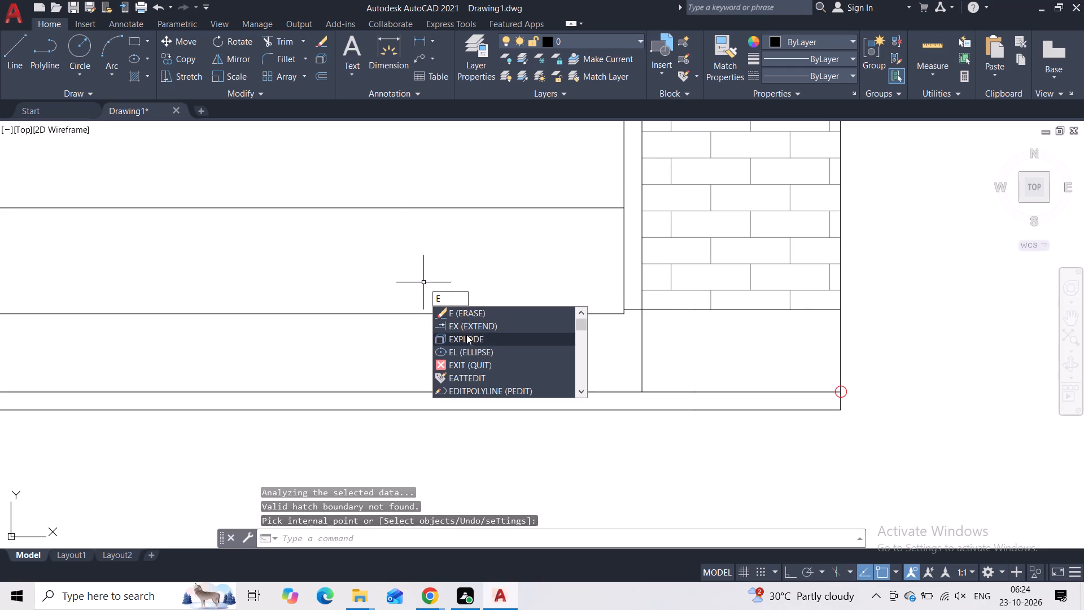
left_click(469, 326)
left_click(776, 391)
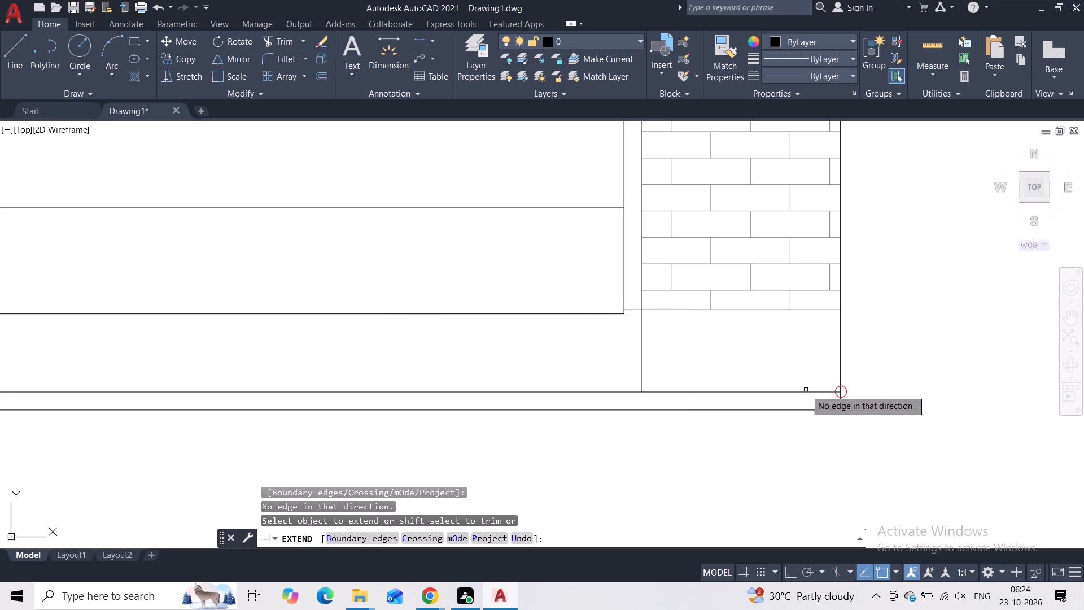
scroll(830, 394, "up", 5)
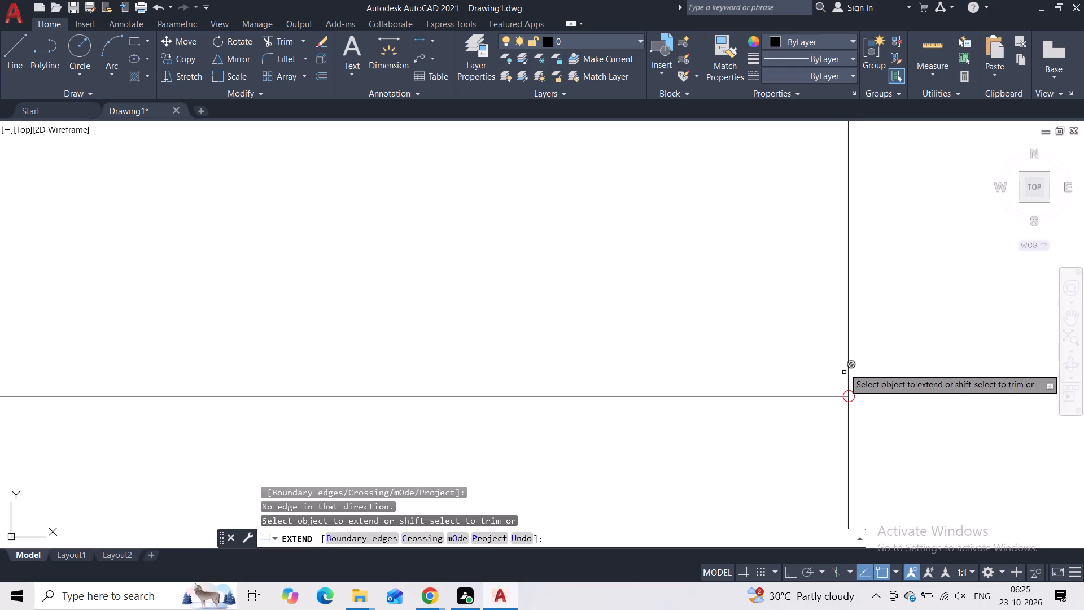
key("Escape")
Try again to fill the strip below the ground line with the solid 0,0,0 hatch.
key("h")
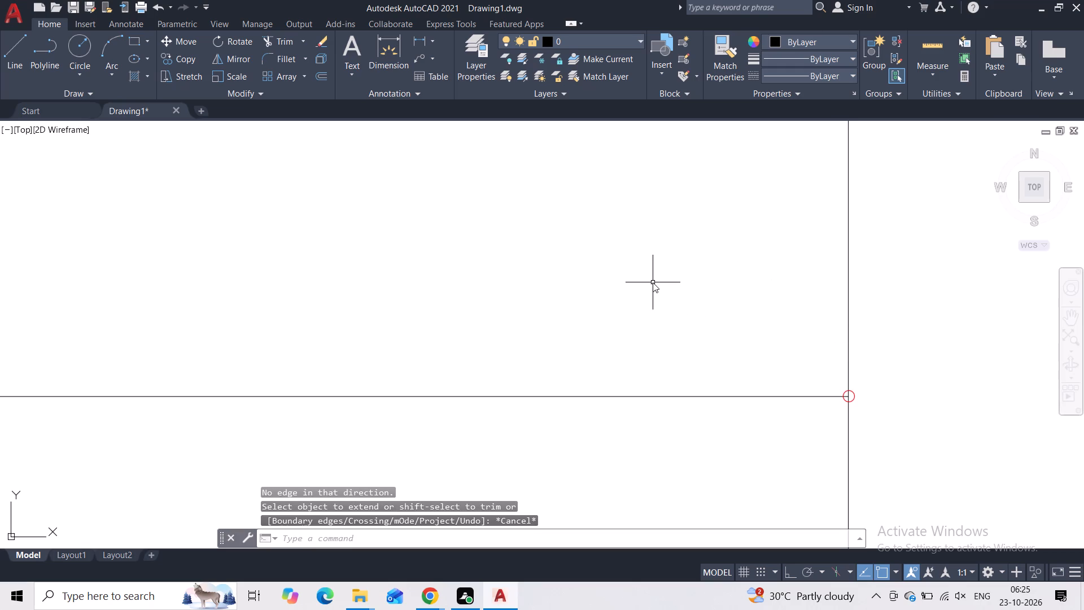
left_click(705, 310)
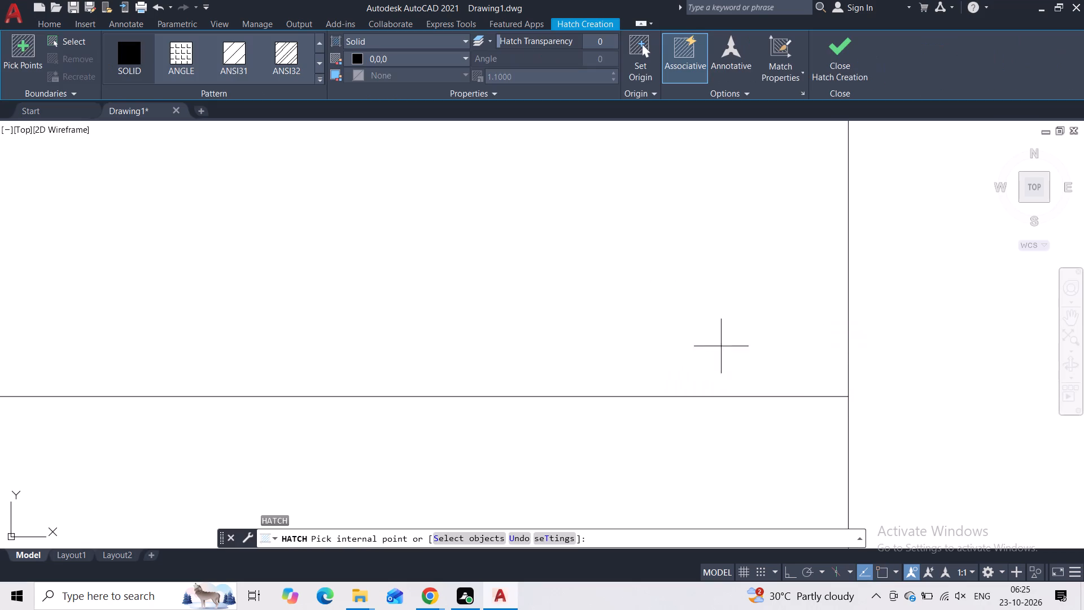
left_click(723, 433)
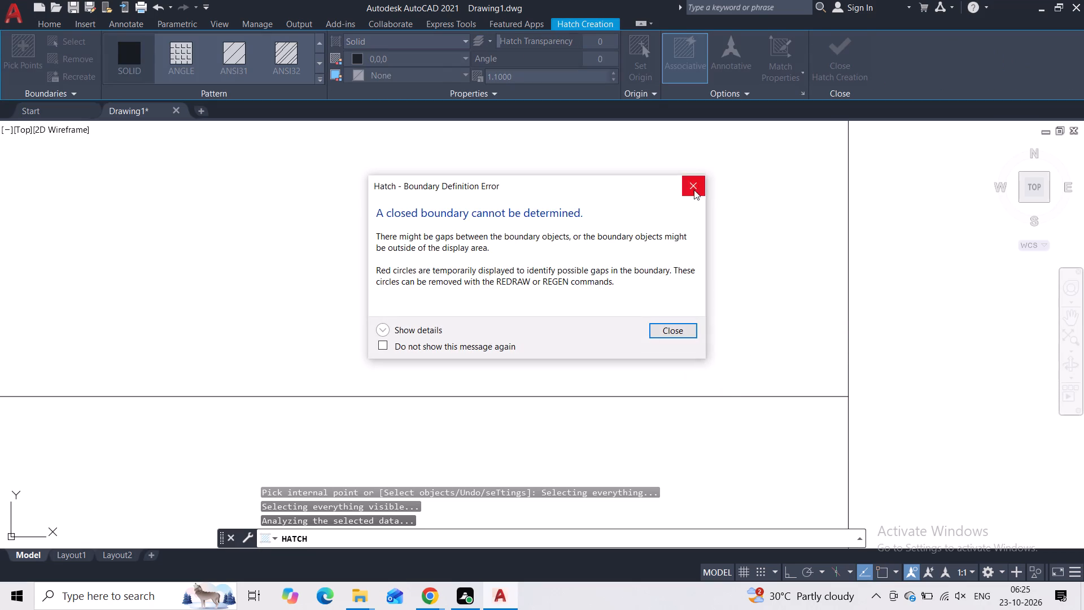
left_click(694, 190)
Examine the strip's boundary from the brick wall to the entrance-side end for gaps, and leave the hatch command.
scroll(614, 358, "down", 3)
middle_click_drag(610, 365, 902, 283)
scroll(649, 308, "down", 3)
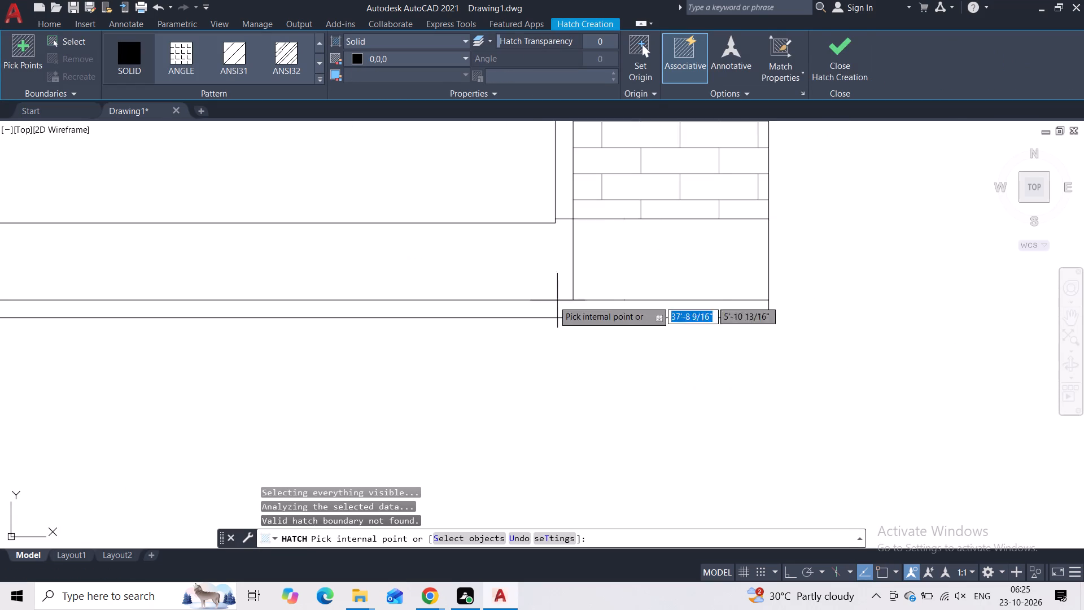
scroll(466, 317, "down", 3)
middle_click_drag(110, 342, 744, 406)
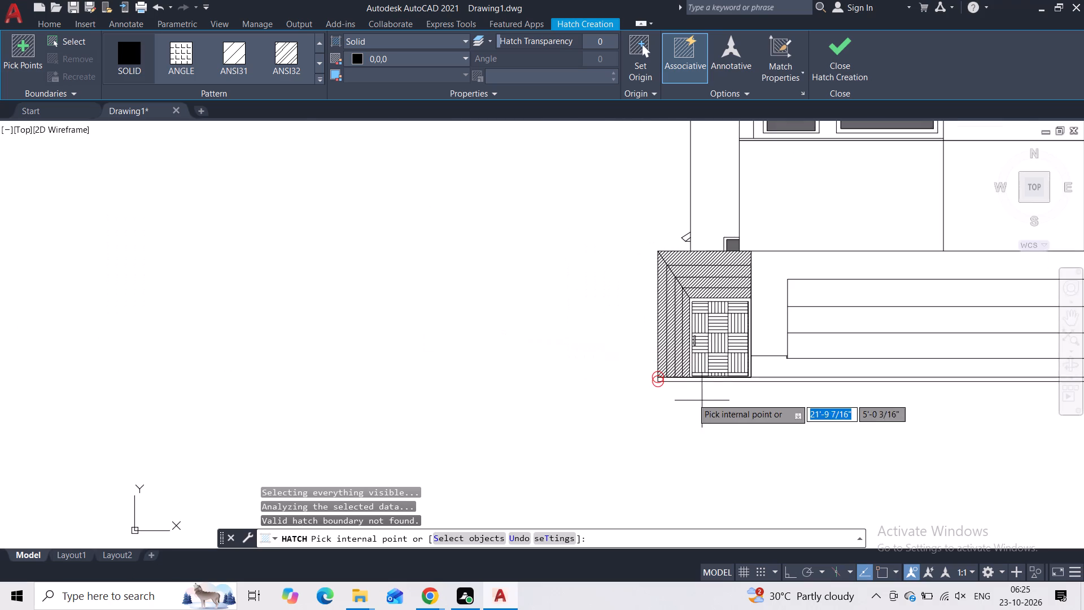
scroll(683, 397, "up", 3)
scroll(589, 328, "up", 4)
scroll(475, 268, "up", 4)
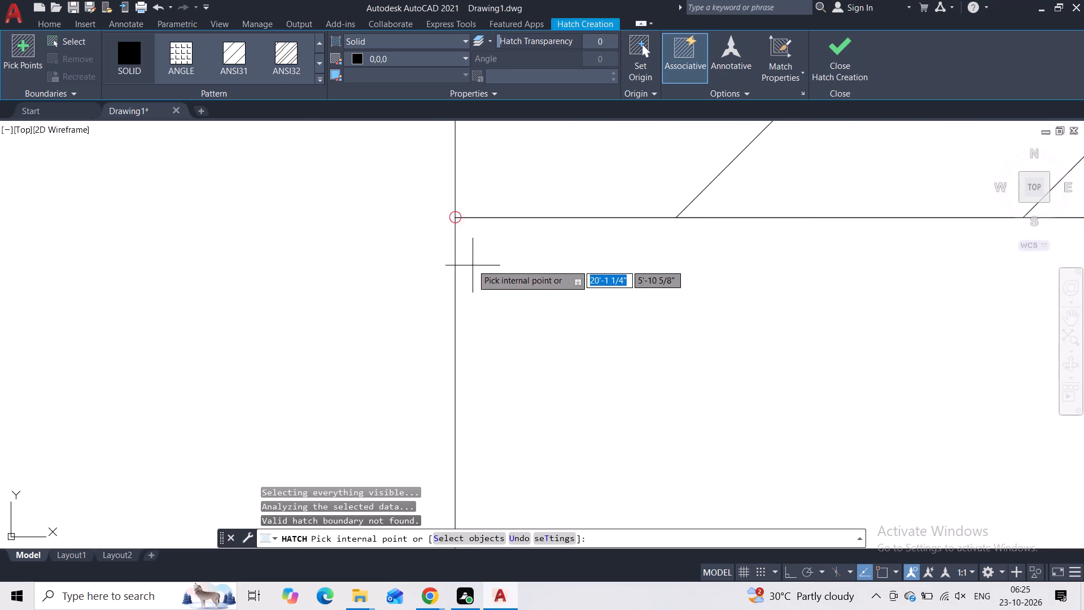
scroll(438, 175, "up", 5)
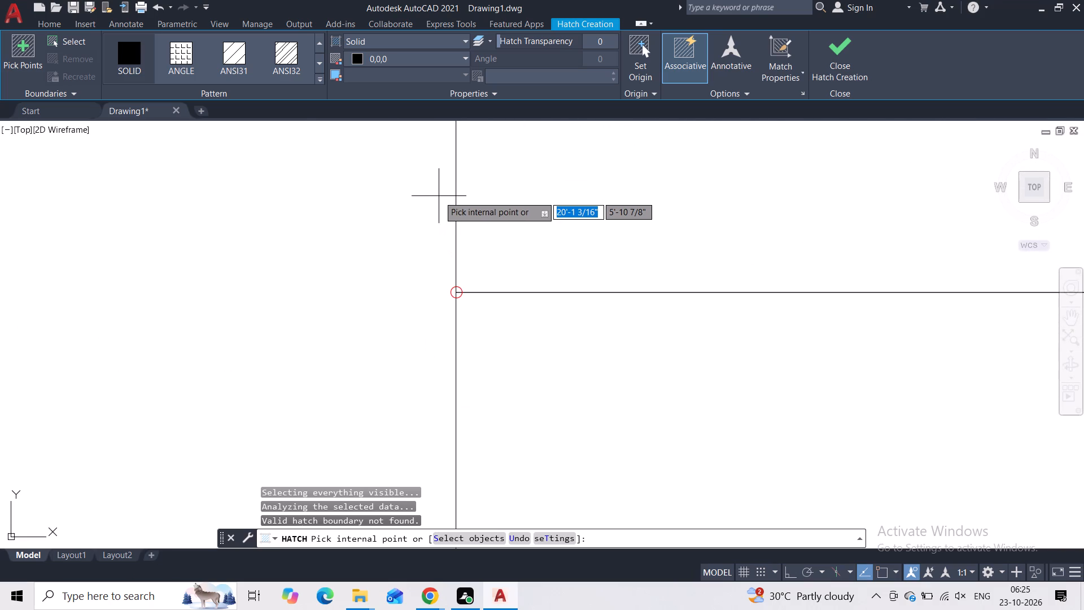
key("Escape")
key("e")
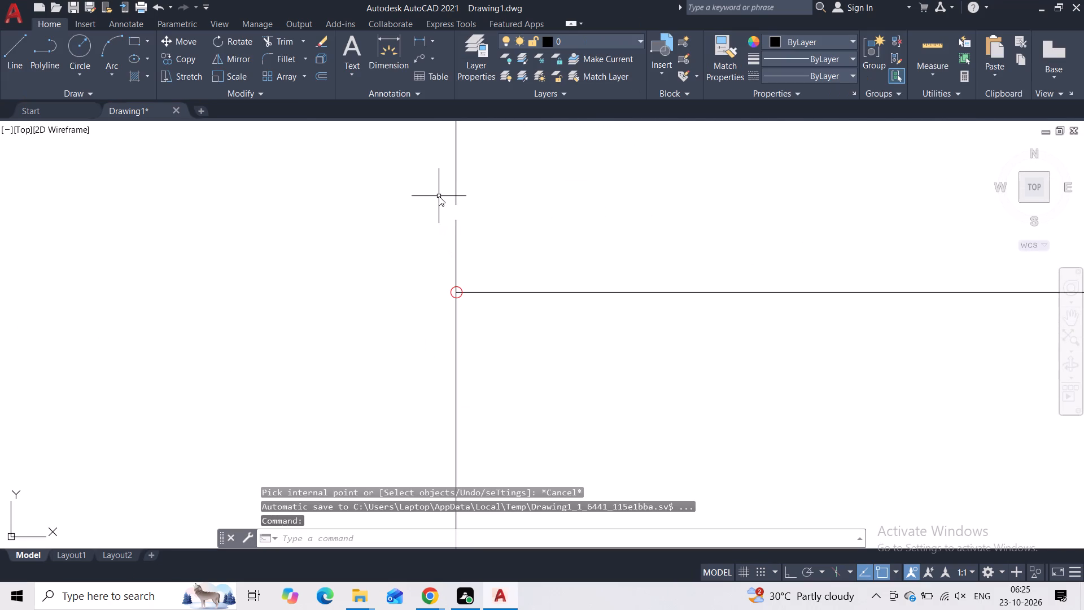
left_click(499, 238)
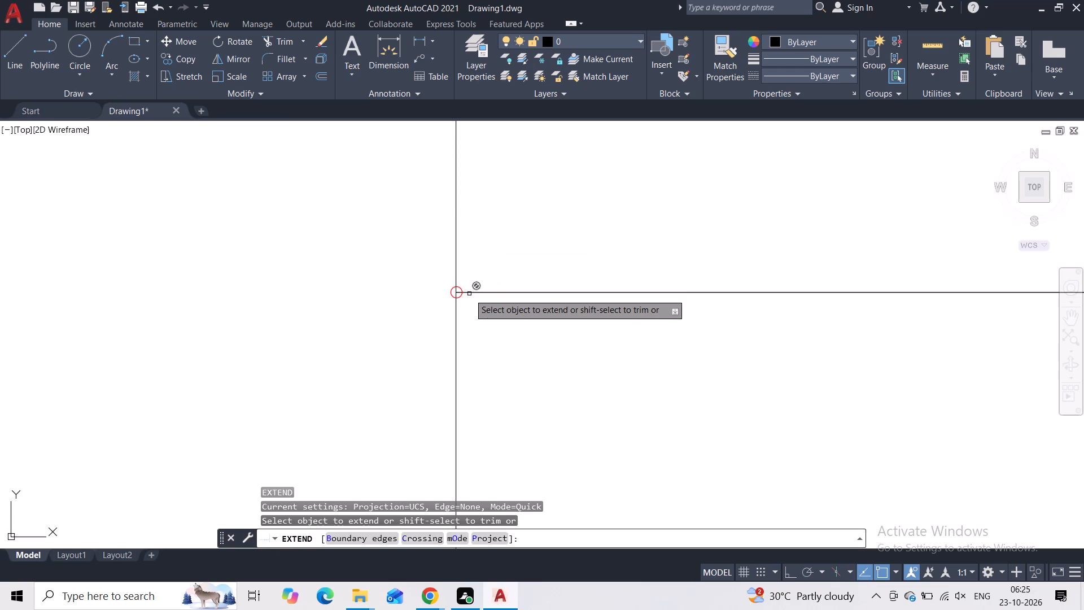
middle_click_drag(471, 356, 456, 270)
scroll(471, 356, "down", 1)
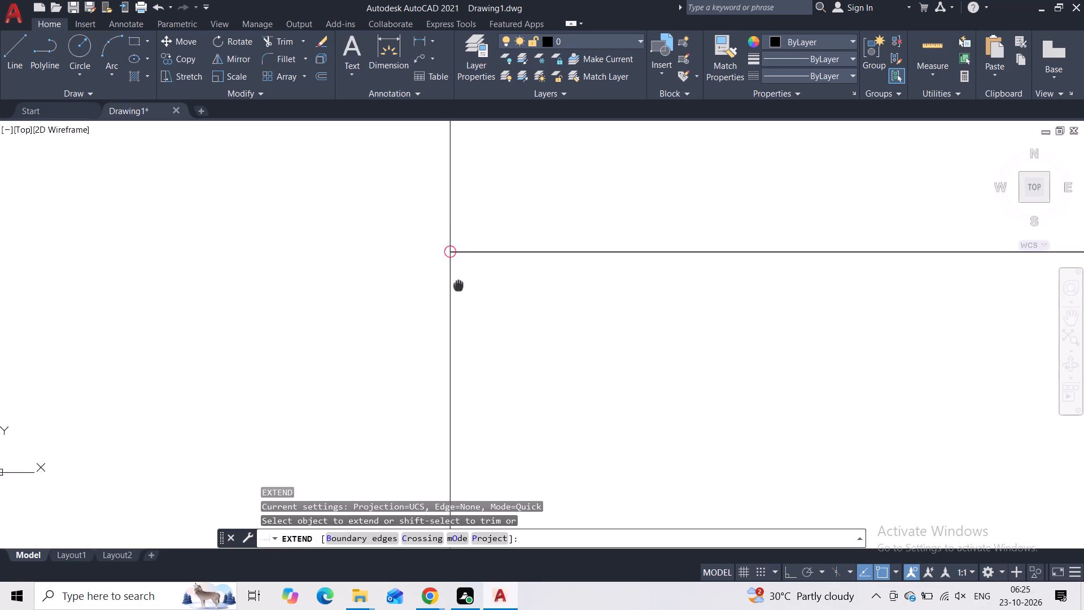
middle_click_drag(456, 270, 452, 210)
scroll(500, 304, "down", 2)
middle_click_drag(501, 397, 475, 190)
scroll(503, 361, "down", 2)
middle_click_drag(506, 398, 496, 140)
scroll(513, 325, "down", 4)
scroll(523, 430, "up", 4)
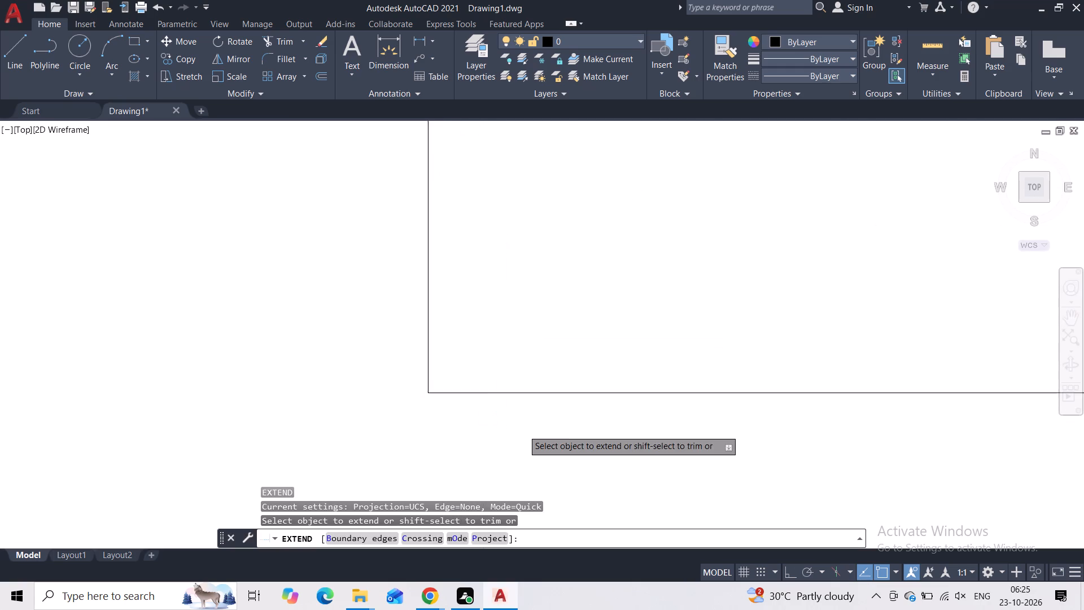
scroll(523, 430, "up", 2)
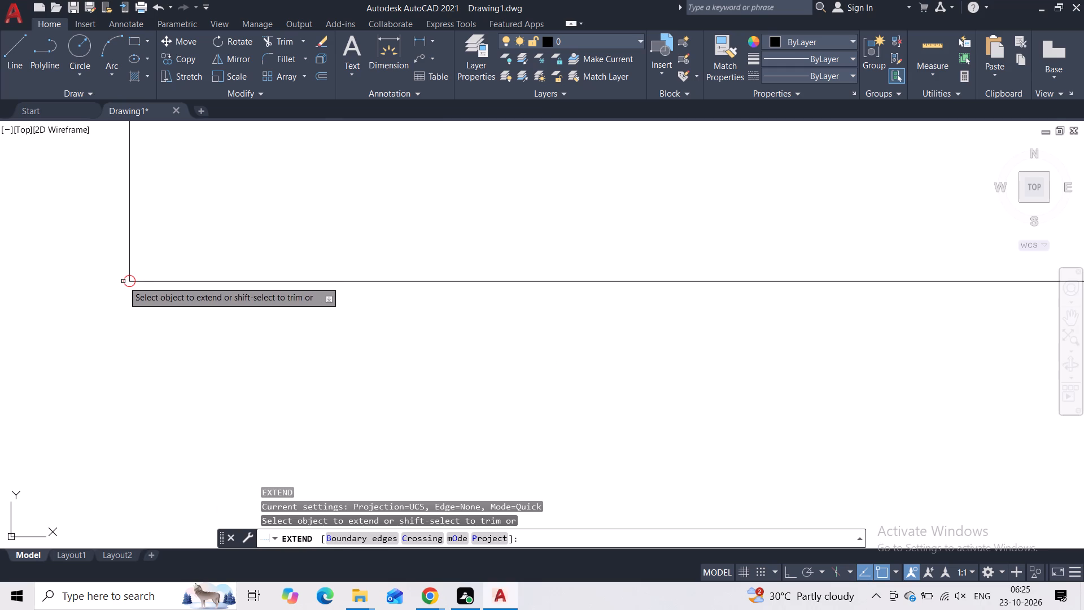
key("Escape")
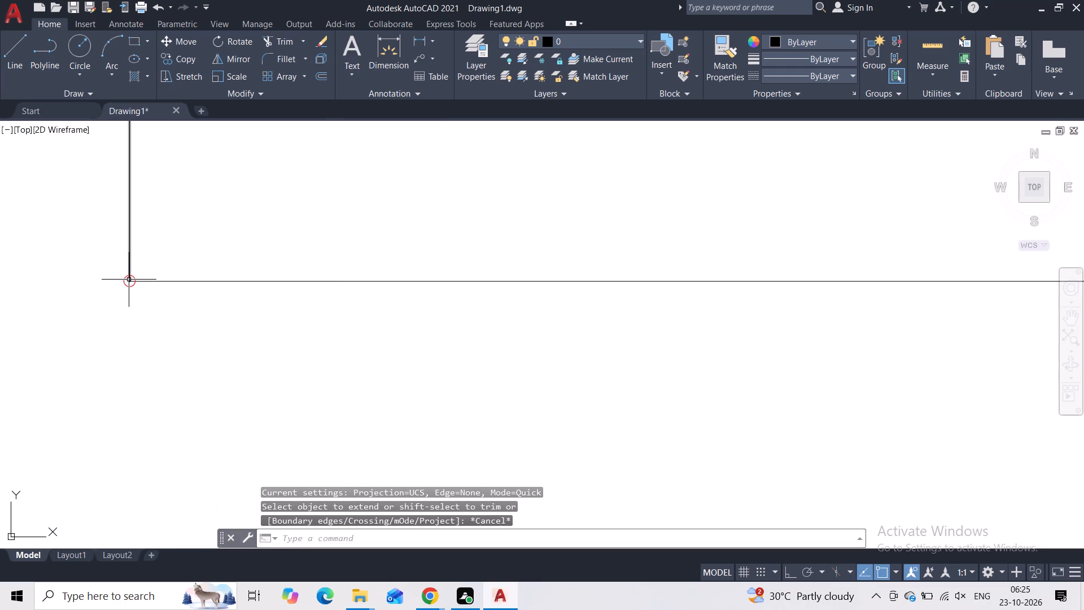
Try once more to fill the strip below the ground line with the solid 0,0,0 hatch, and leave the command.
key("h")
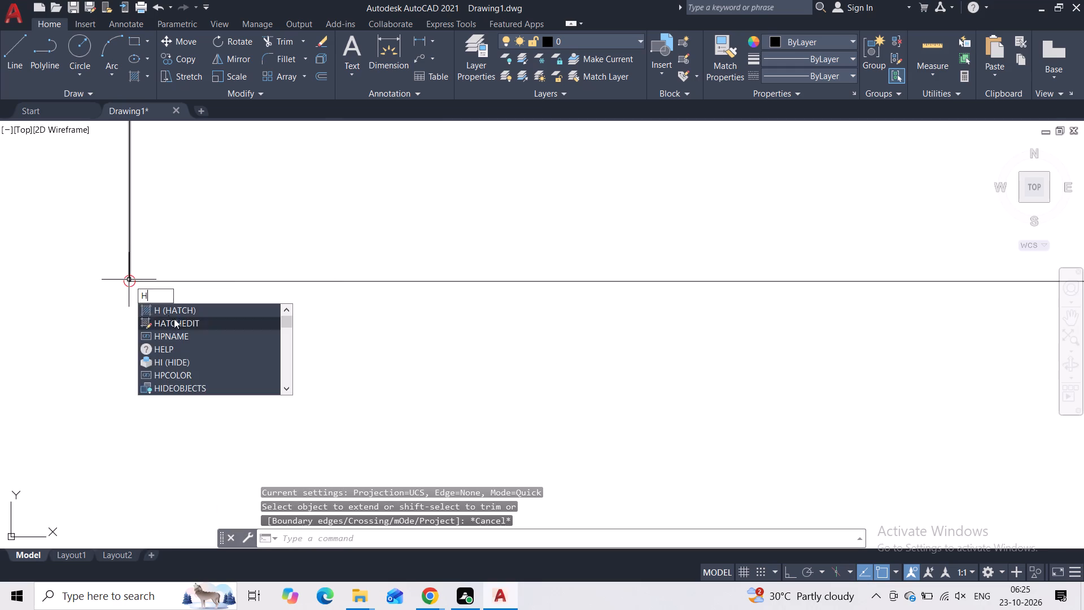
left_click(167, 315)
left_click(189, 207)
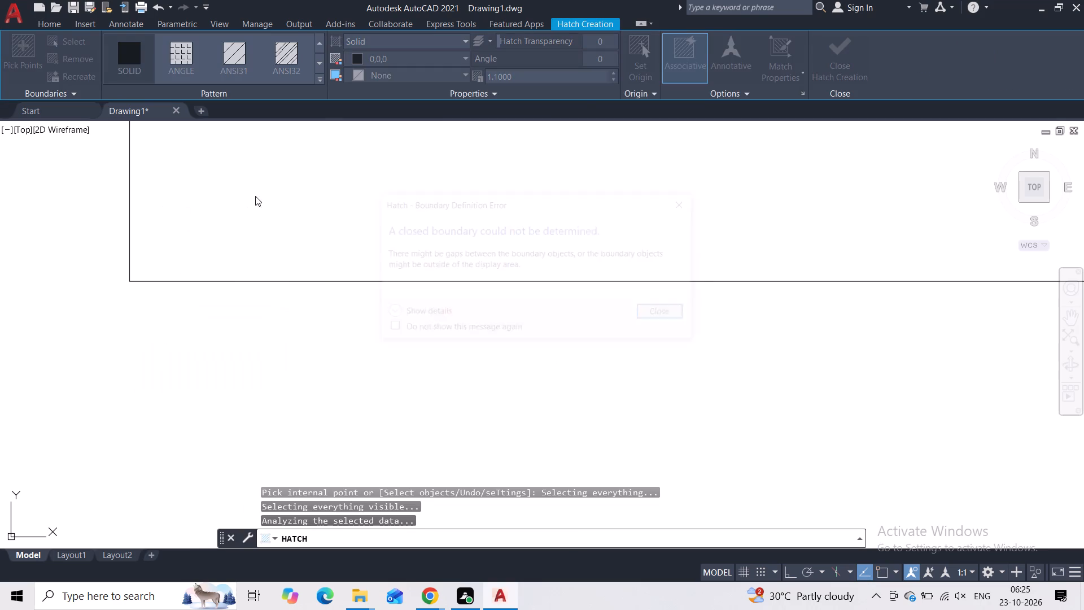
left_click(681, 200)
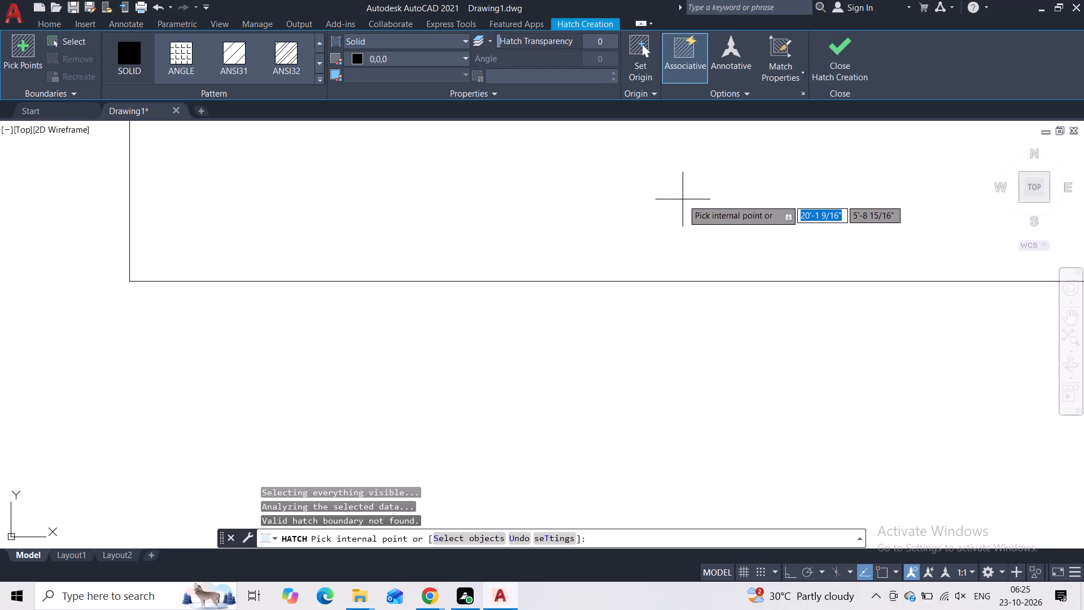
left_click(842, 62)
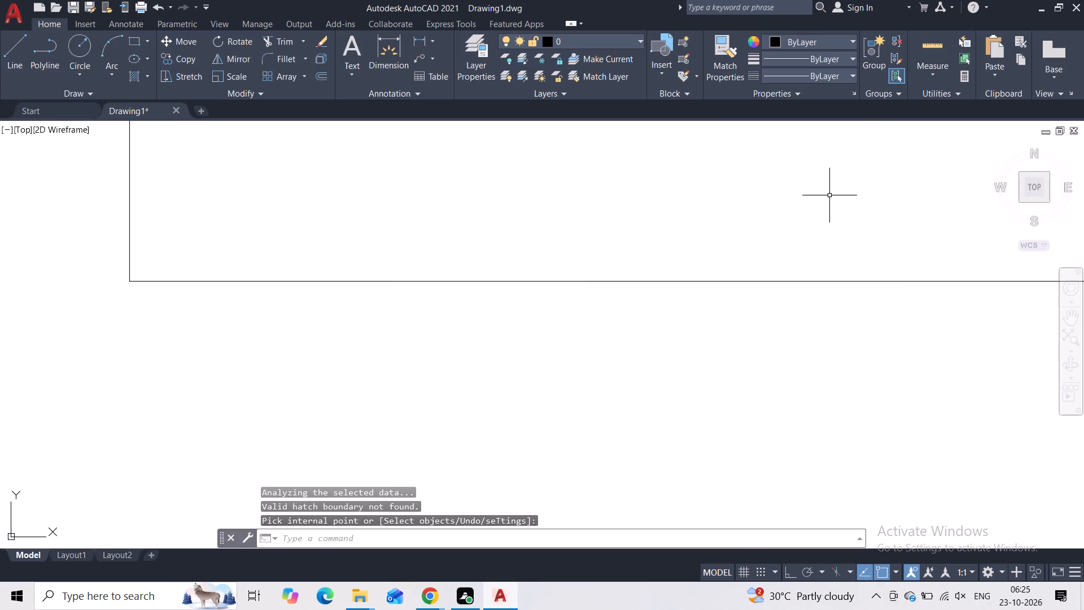
With Ortho on, draw a line 0.5" outward from the side wall's outer edge near the small window, continuing about 2'-3" down.
scroll(829, 195, "down", 5)
middle_click_drag(829, 181, 407, 283)
scroll(419, 253, "down", 6)
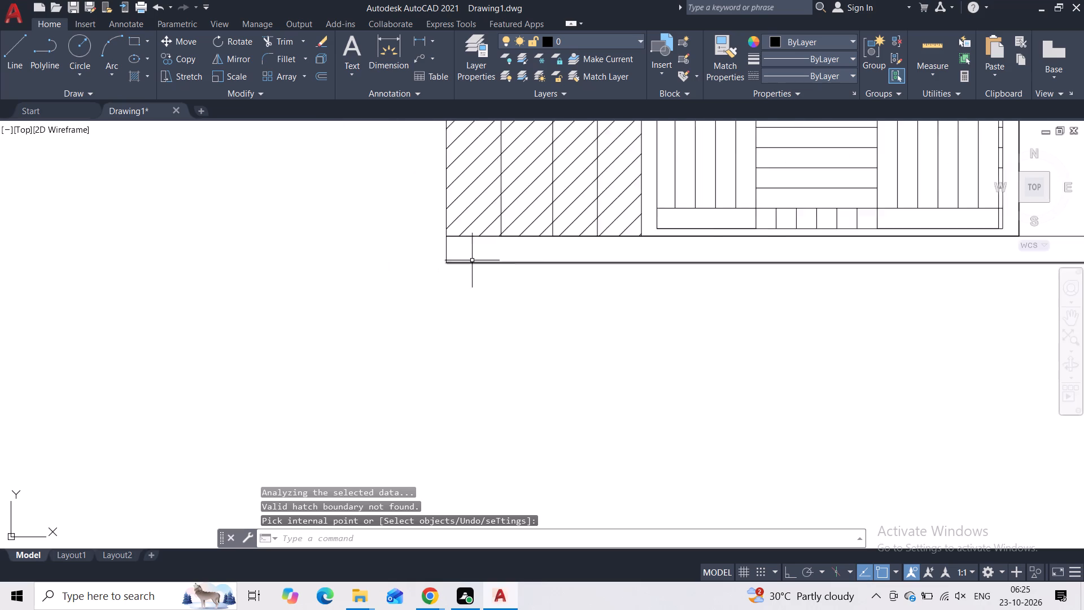
scroll(582, 326, "down", 3)
middle_click_drag(682, 339, 422, 464)
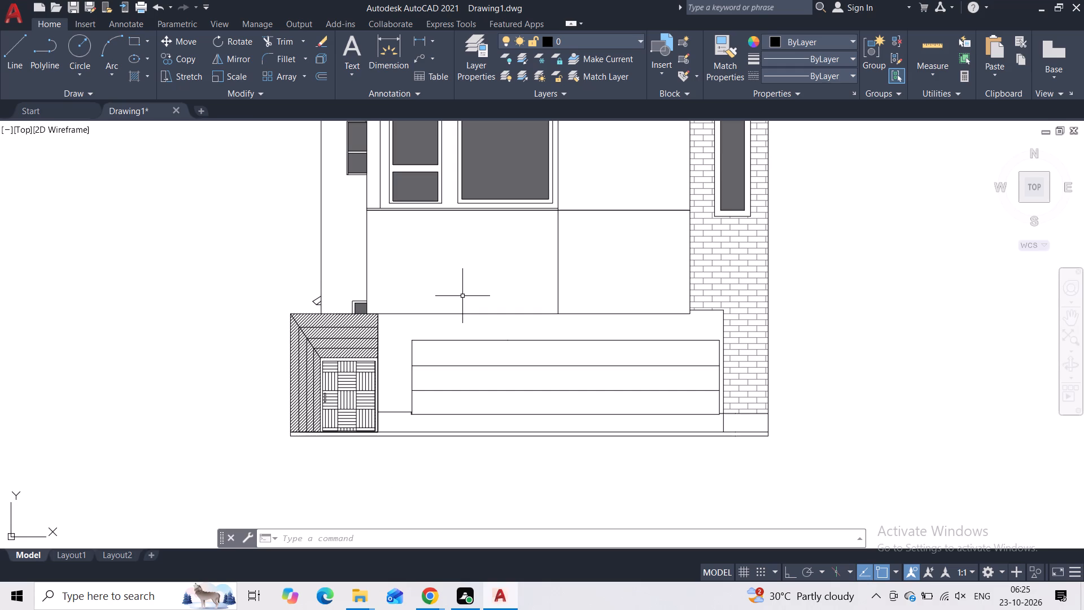
middle_click_drag(333, 251, 329, 380)
left_click(12, 61)
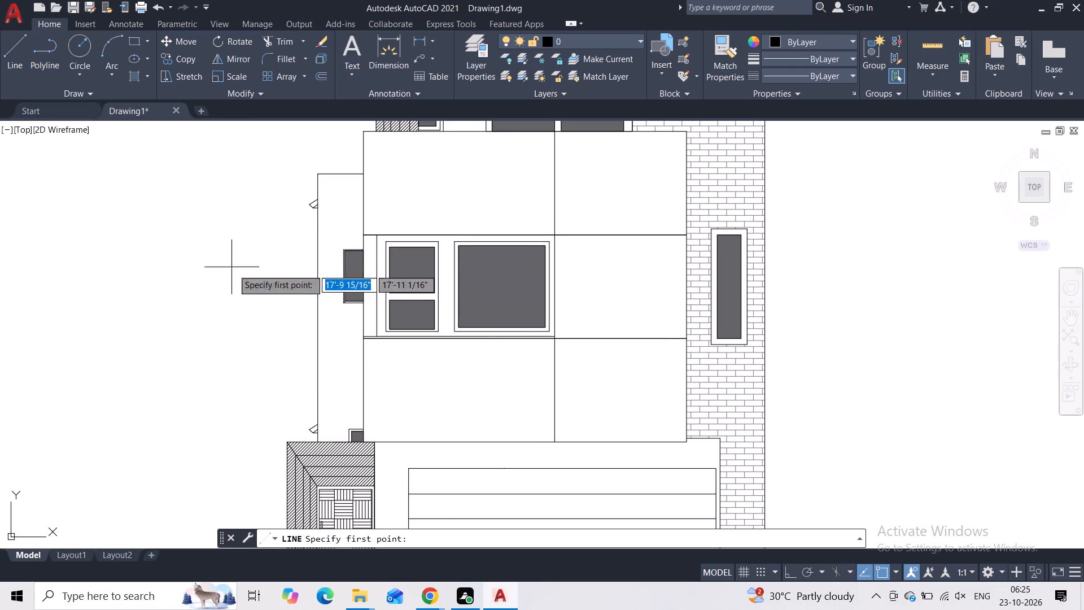
scroll(313, 265, "up", 2)
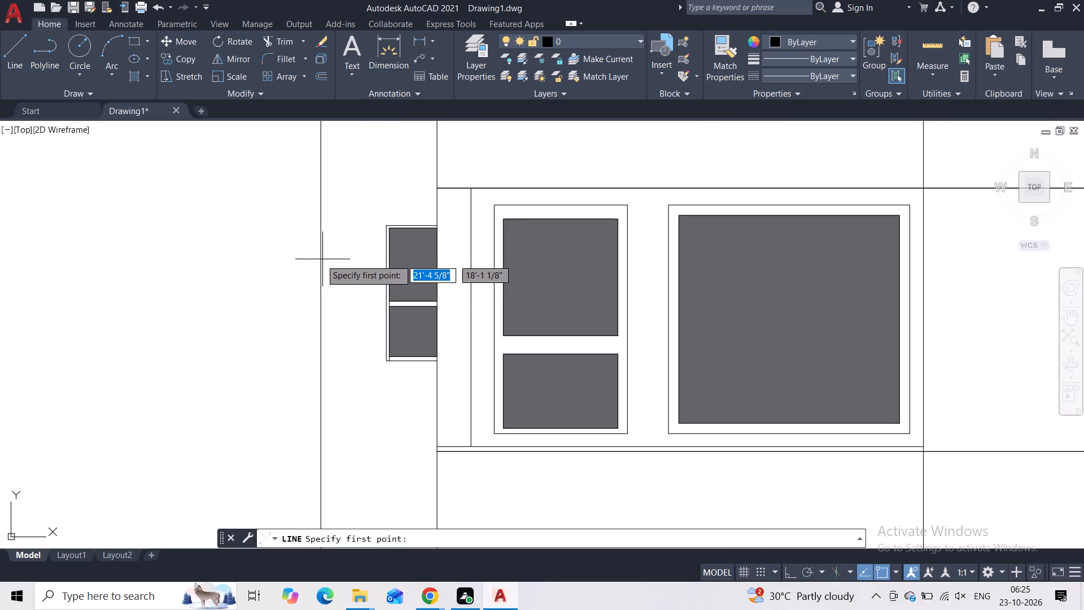
left_click(321, 259)
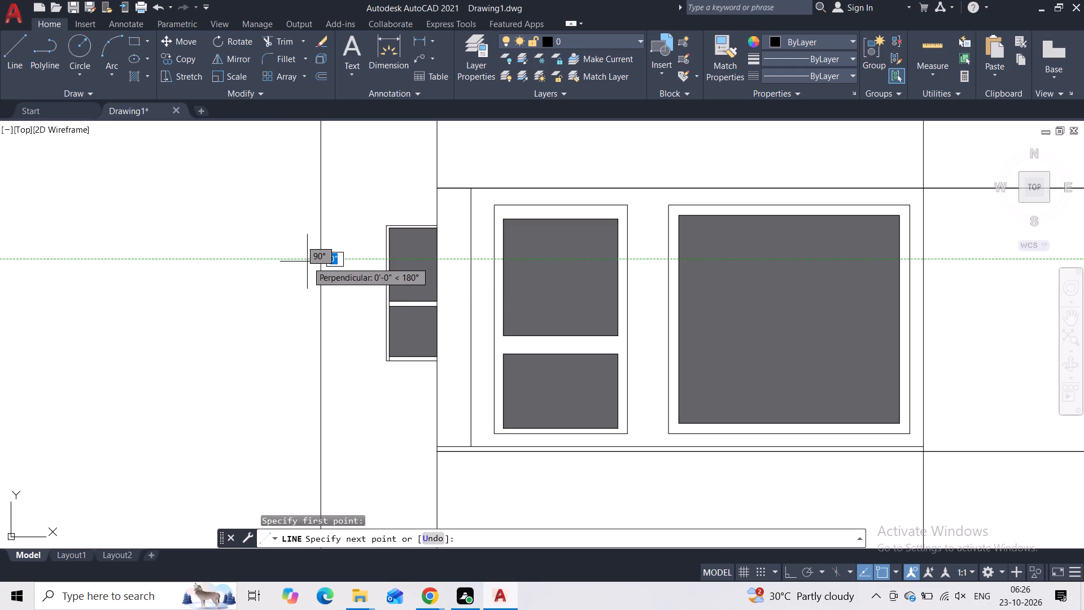
type("0.5\"")
key("Return")
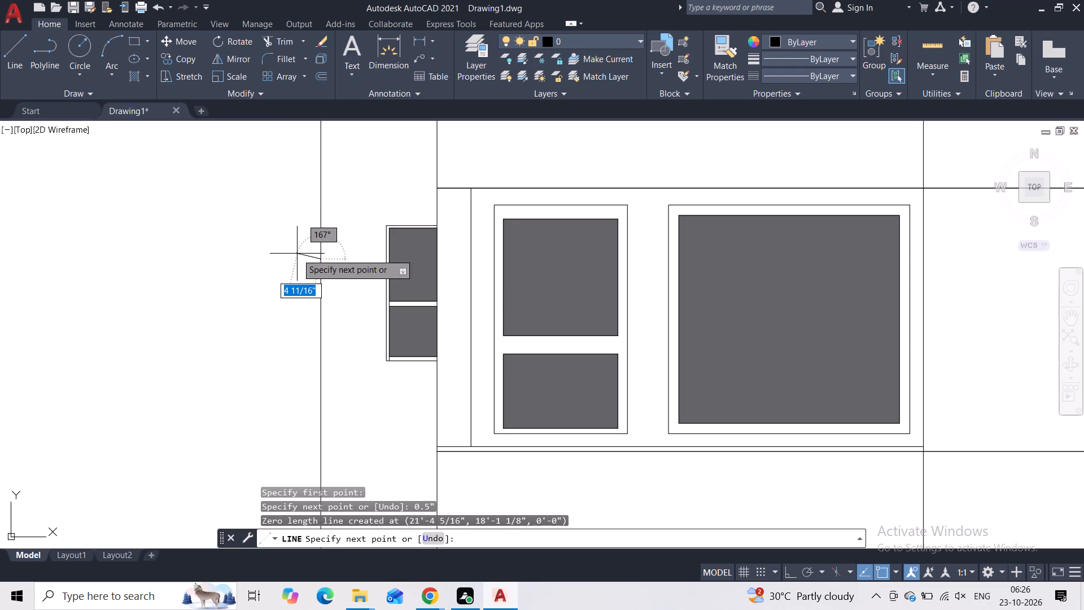
key("ctrl+F8")
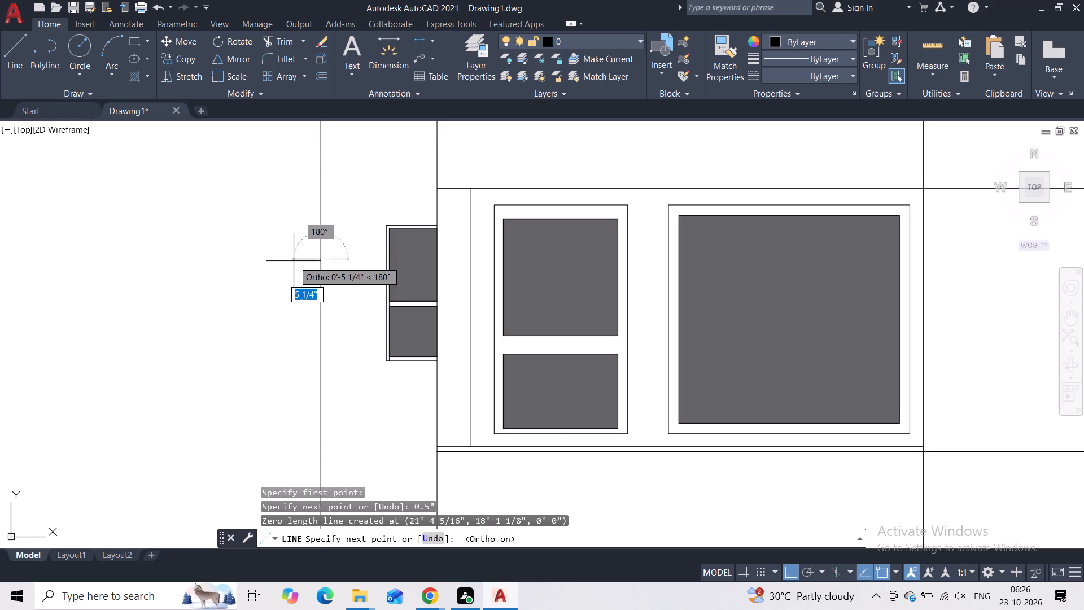
type("0.5")
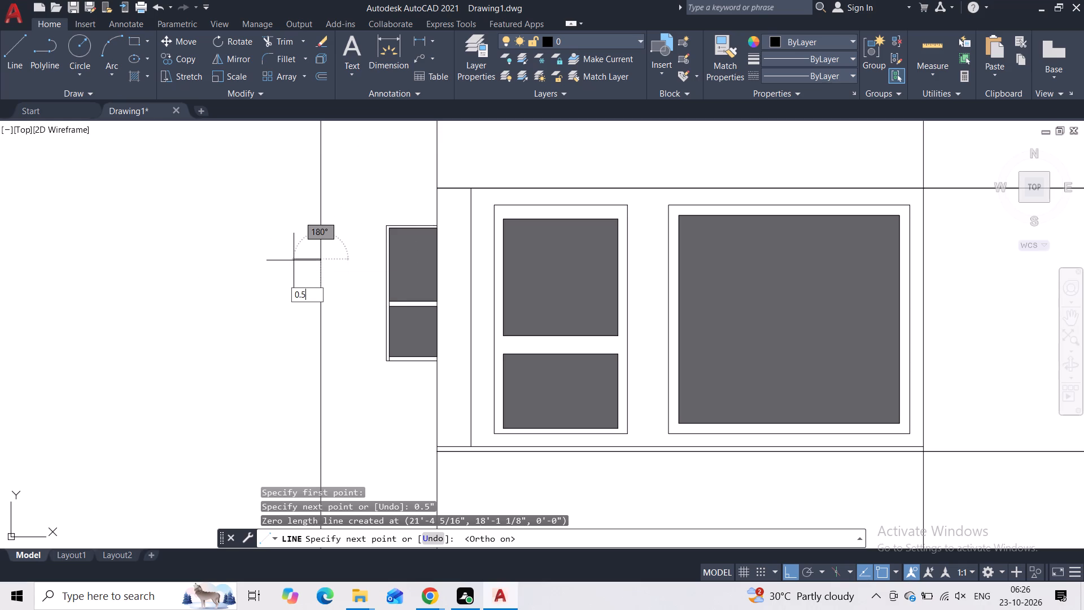
key("shift+quotedbl")
key("Return")
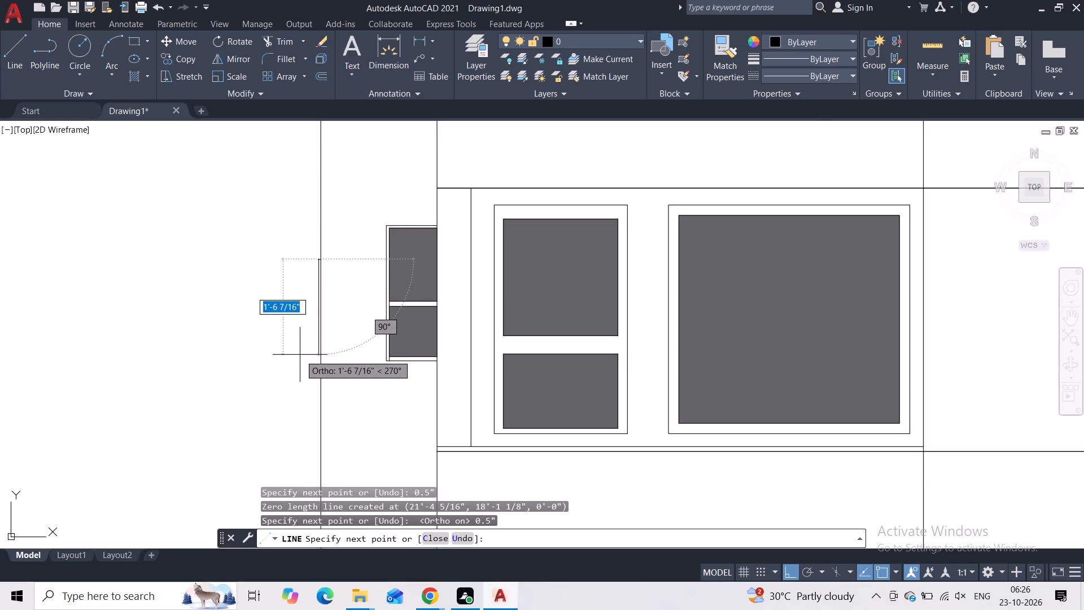
middle_click_drag(300, 355, 303, 265)
scroll(300, 355, "up", 1)
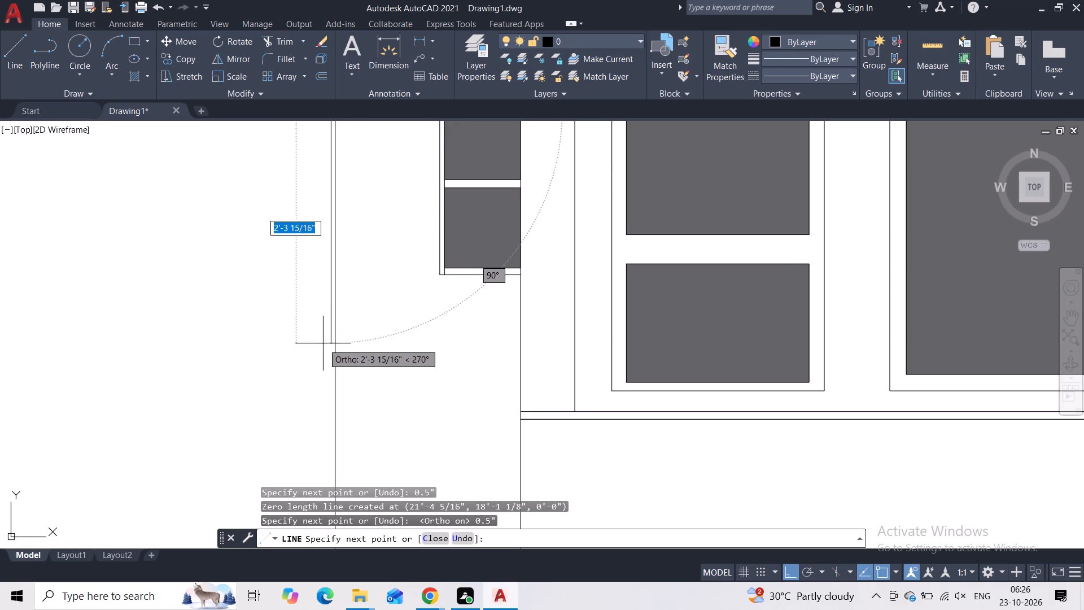
left_click(327, 338)
left_click(332, 338)
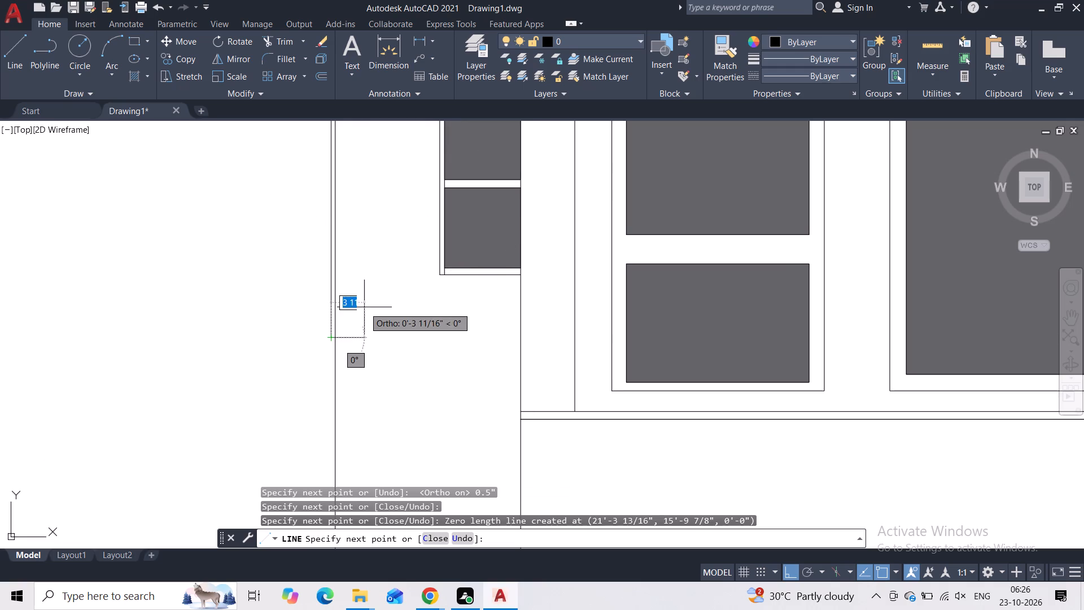
key("Escape")
Close the bottom of the narrow wall strip with a short horizontal line back to the side wall's edge.
scroll(331, 341, "up", 4)
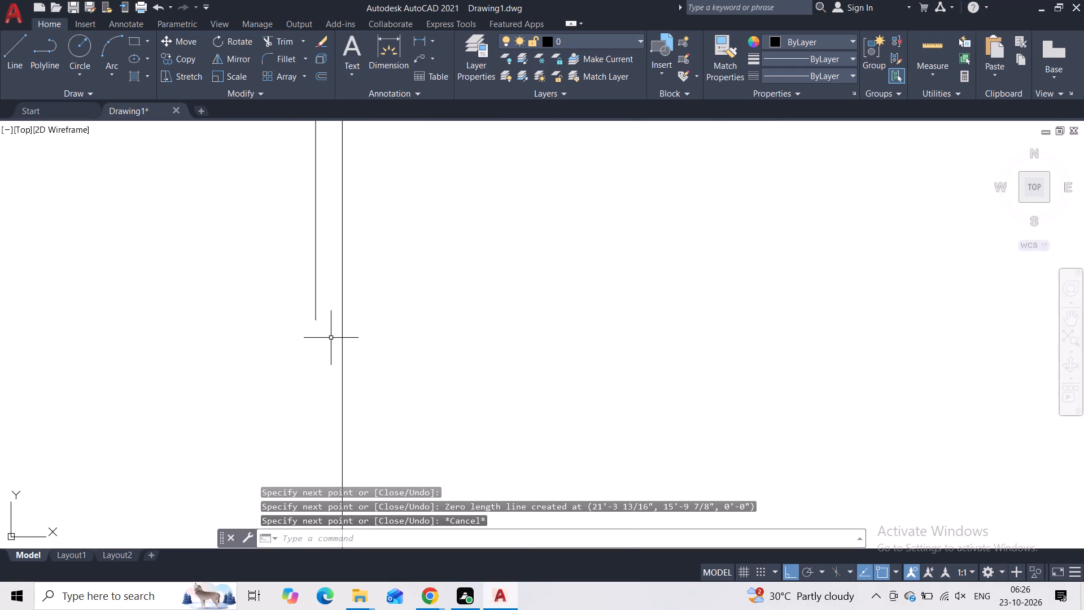
key("space")
left_click(320, 318)
key("Escape")
left_click(343, 324)
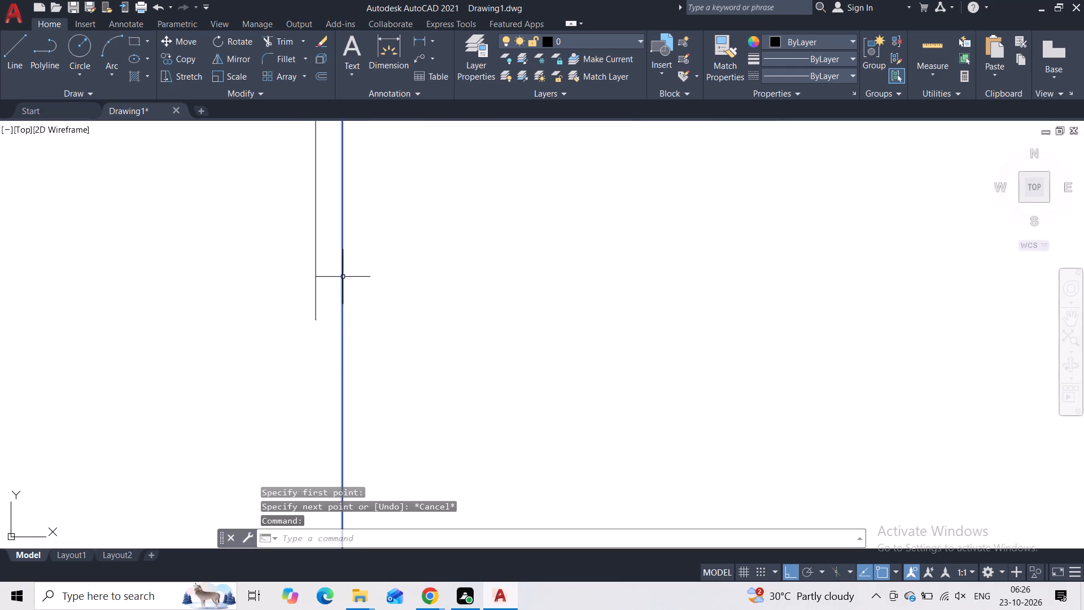
key("space")
left_click(319, 321)
left_click(343, 323)
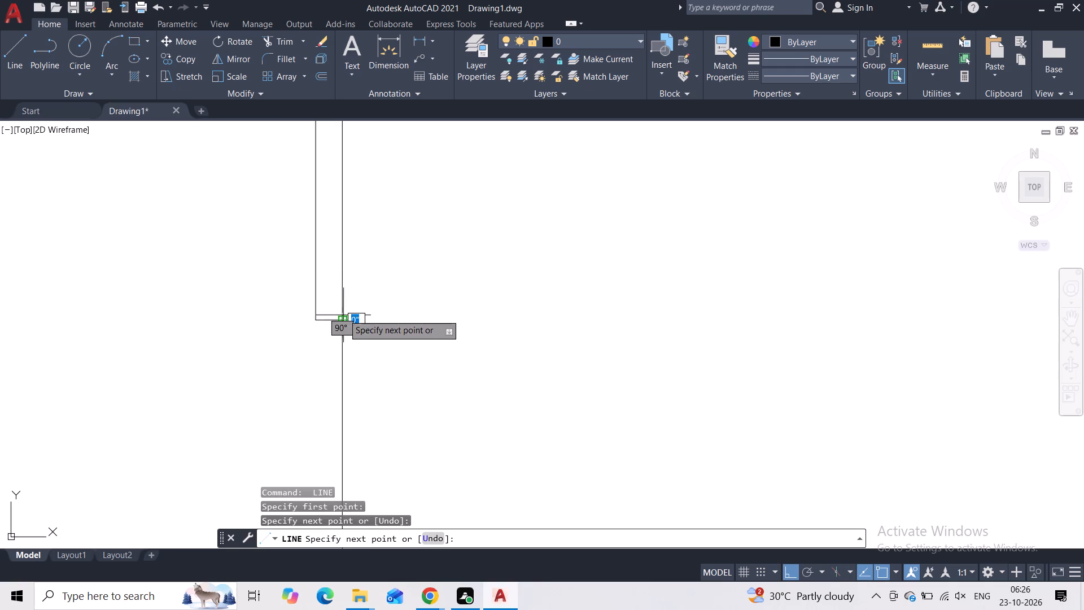
key("Escape")
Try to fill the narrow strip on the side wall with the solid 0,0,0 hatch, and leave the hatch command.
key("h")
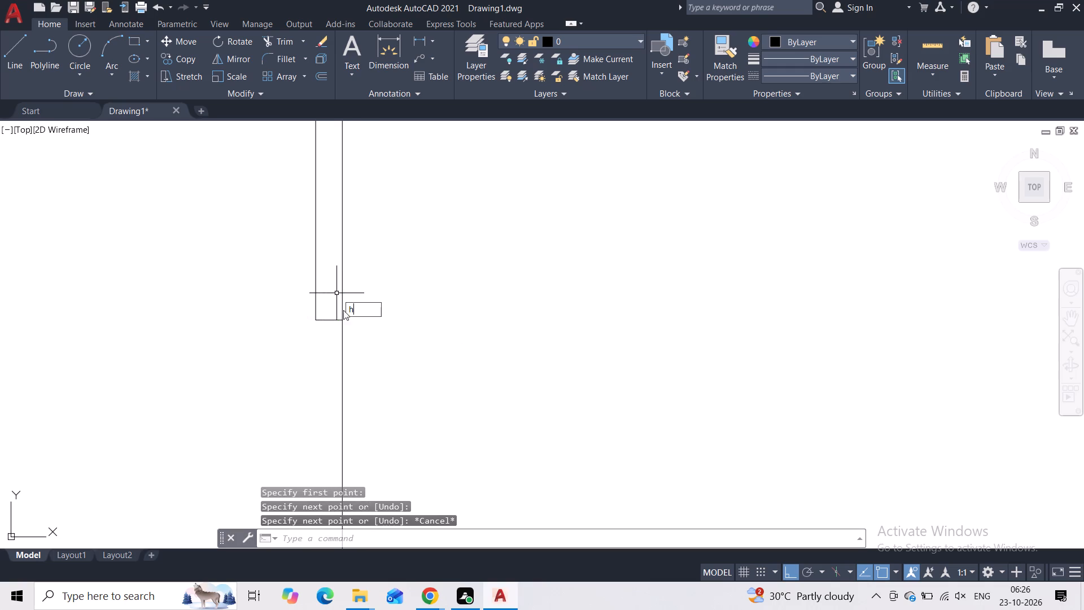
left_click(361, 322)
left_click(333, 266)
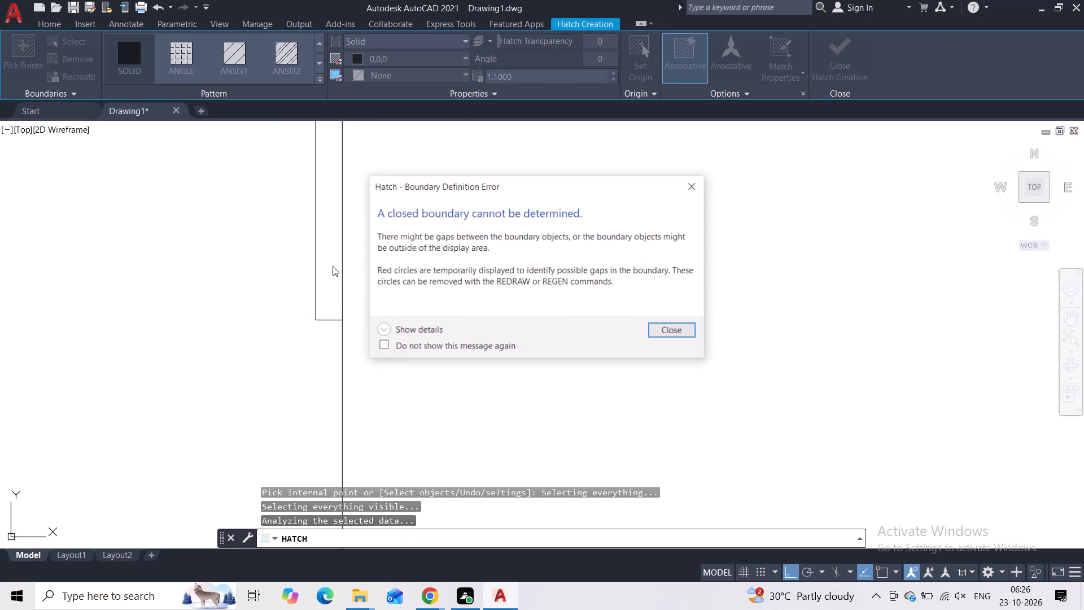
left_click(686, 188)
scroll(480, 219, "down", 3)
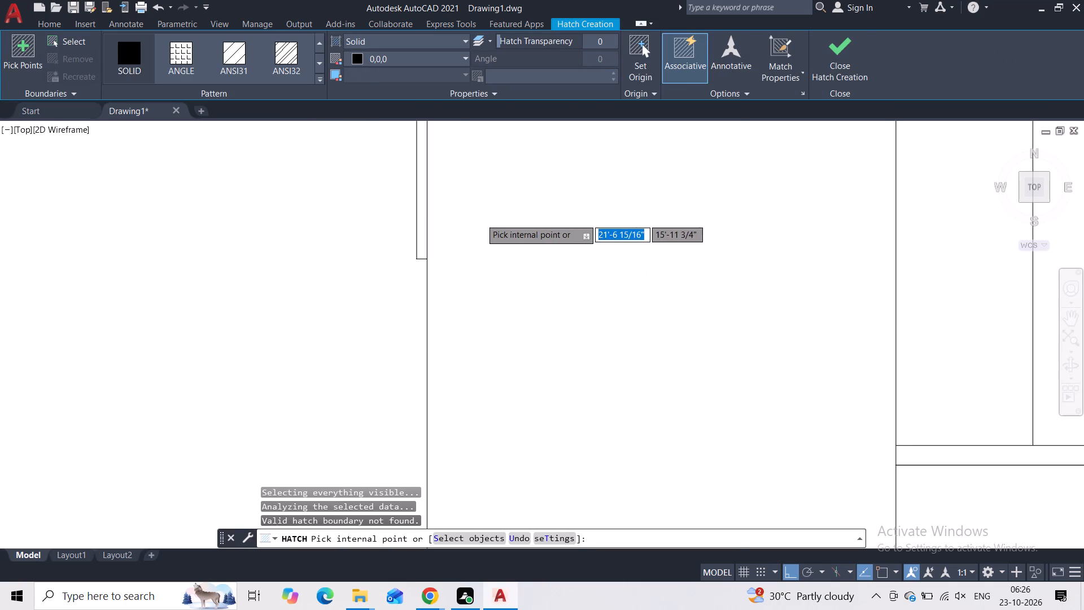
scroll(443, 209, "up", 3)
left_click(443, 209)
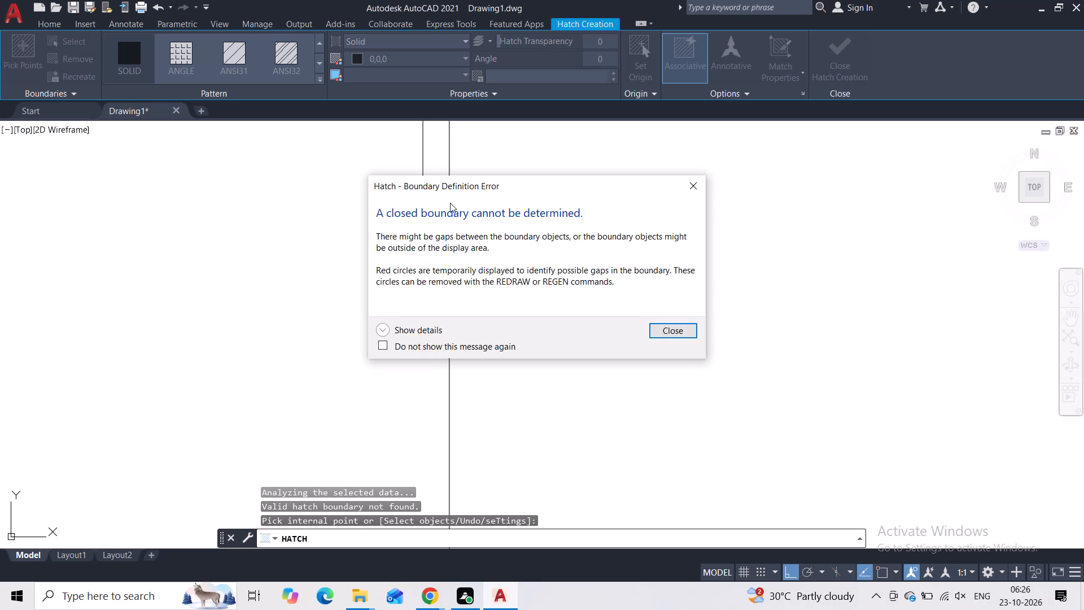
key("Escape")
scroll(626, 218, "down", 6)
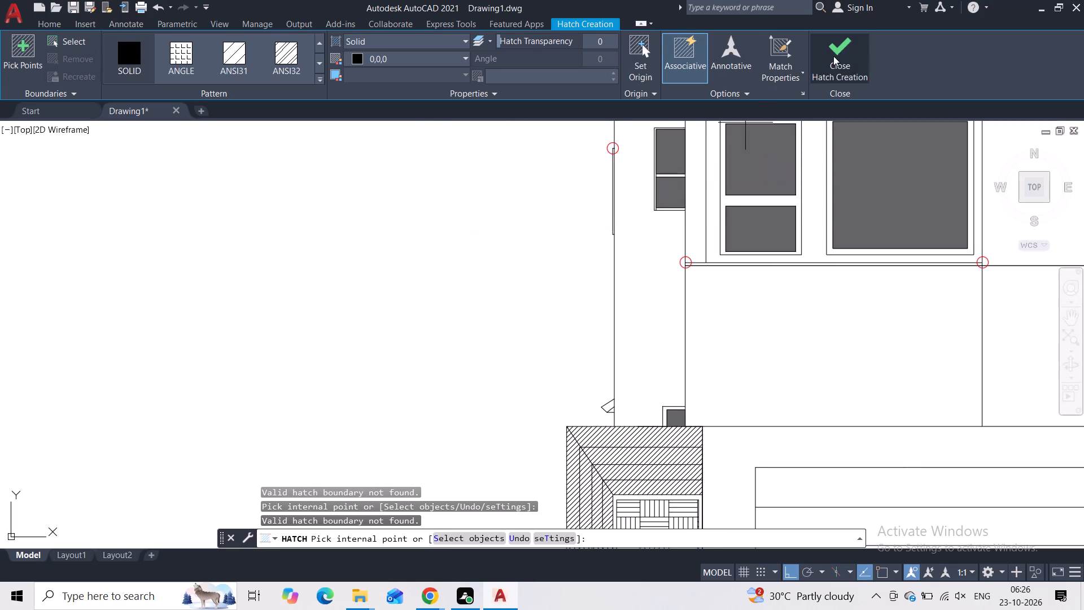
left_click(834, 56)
Examine the upper corner of the narrow side-wall strip for boundary gaps, and review the whole elevation.
scroll(615, 152, "up", 3)
middle_click_drag(606, 149, 601, 234)
scroll(591, 228, "up", 1)
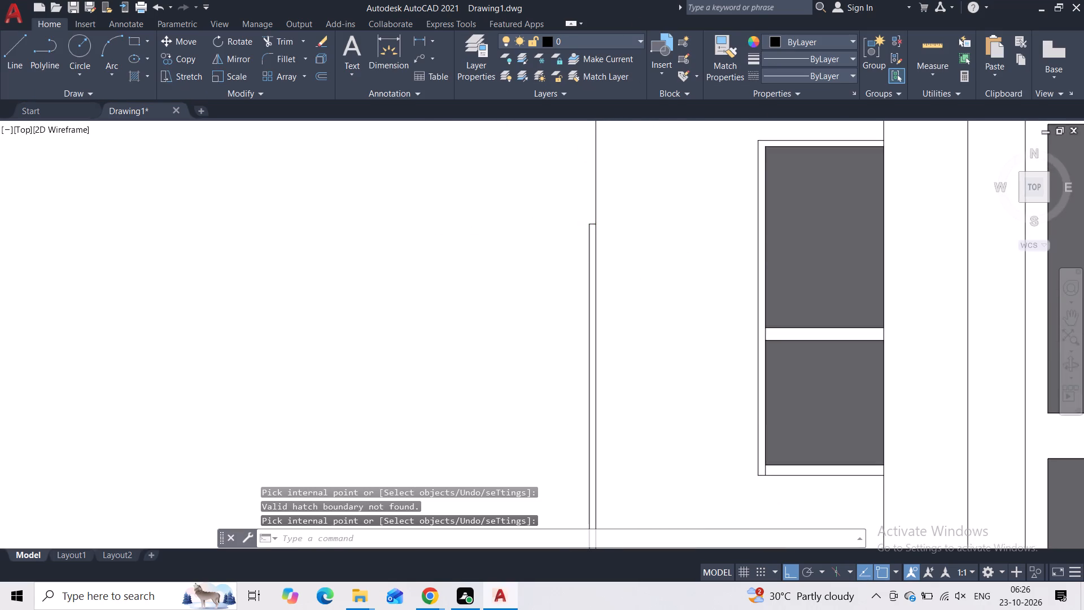
scroll(591, 228, "up", 5)
scroll(563, 180, "up", 4)
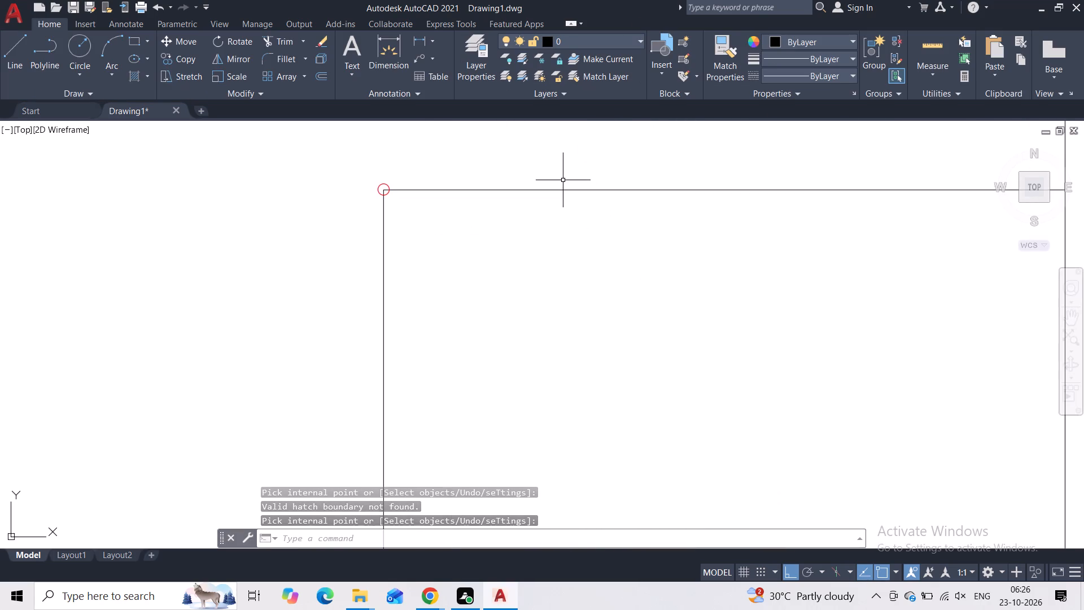
scroll(563, 180, "down", 17)
scroll(563, 185, "down", 16)
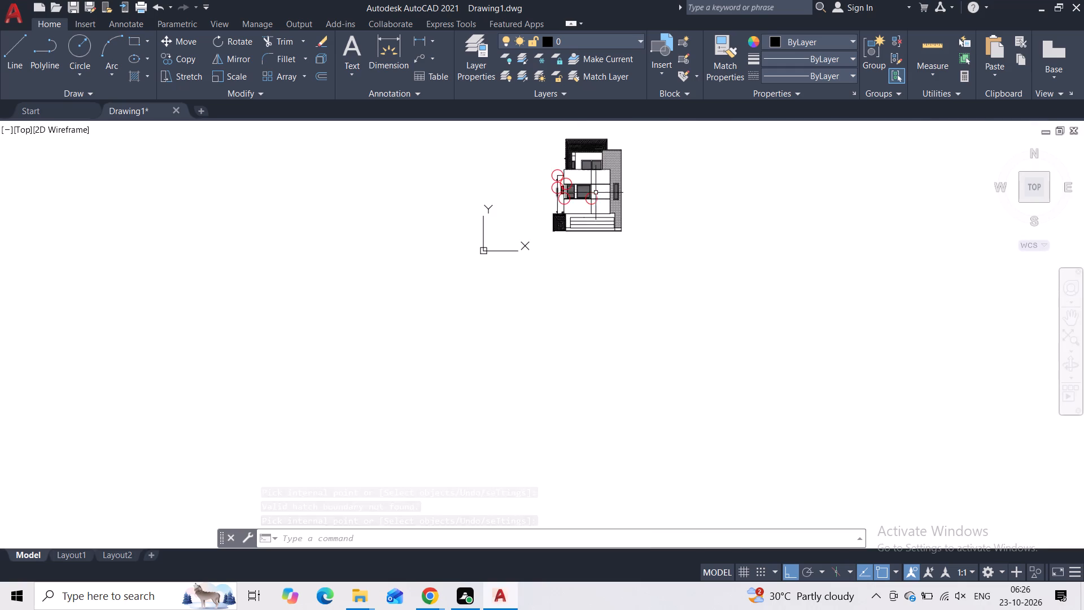
scroll(605, 181, "up", 2)
middle_click_drag(601, 180, 607, 246)
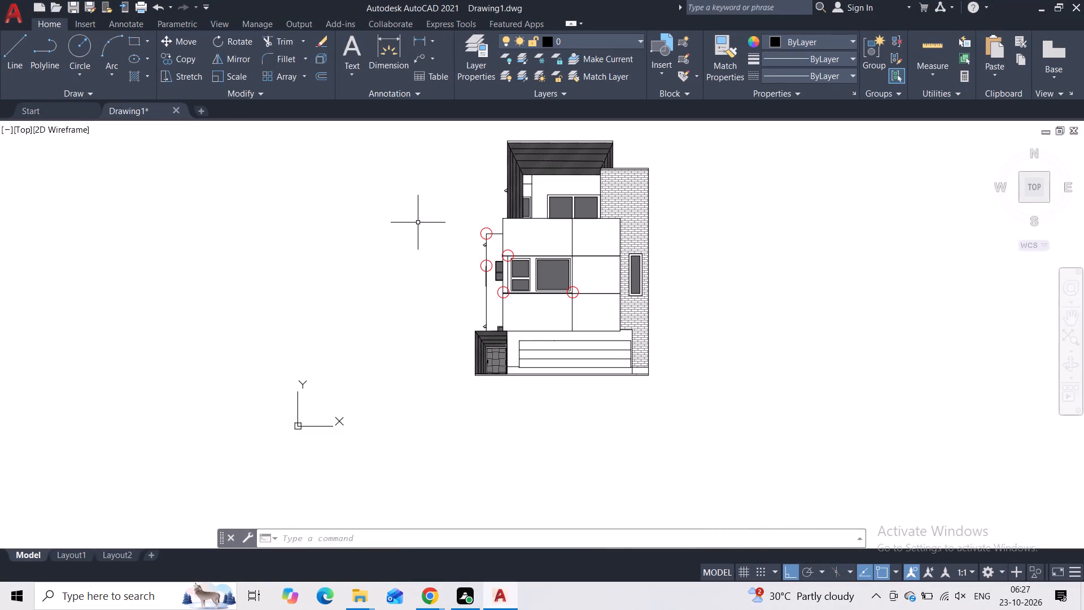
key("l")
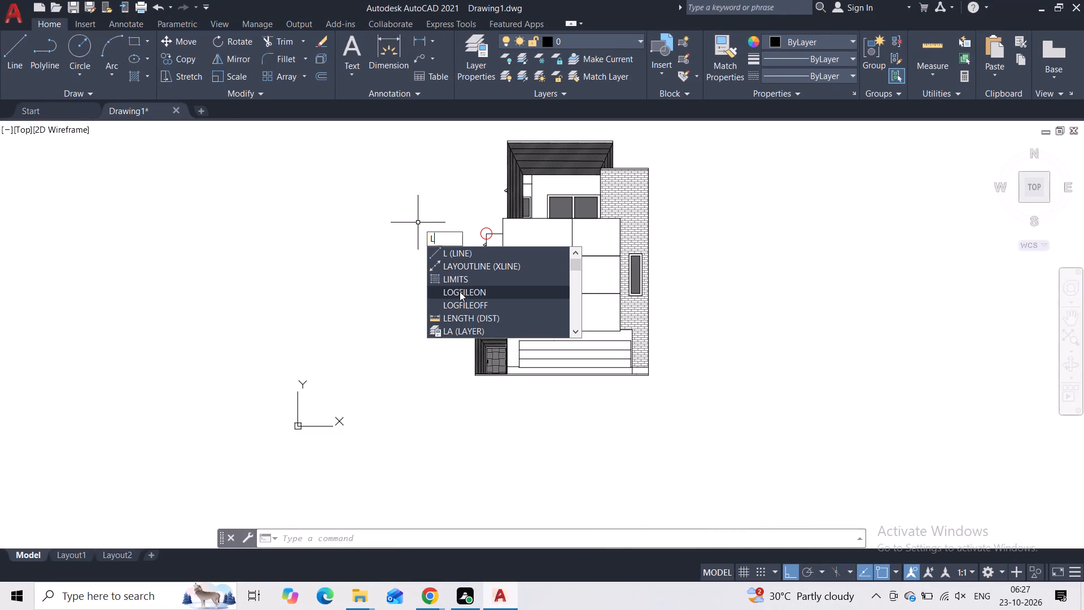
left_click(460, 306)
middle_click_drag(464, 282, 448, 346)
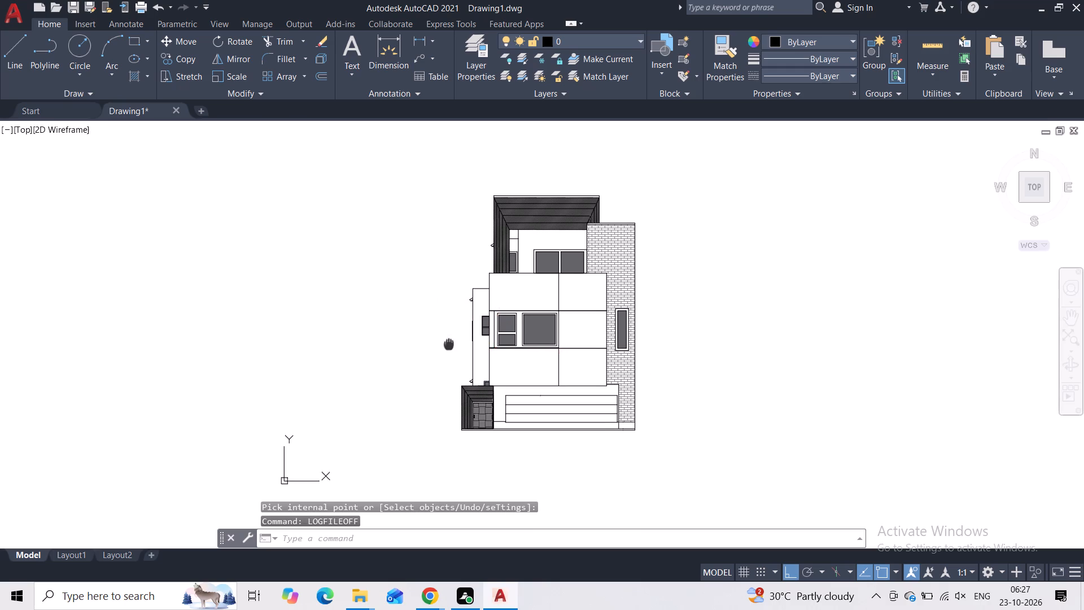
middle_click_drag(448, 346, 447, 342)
Save the drawing as Drawing9 in the Part Time folder.
left_click(94, 3)
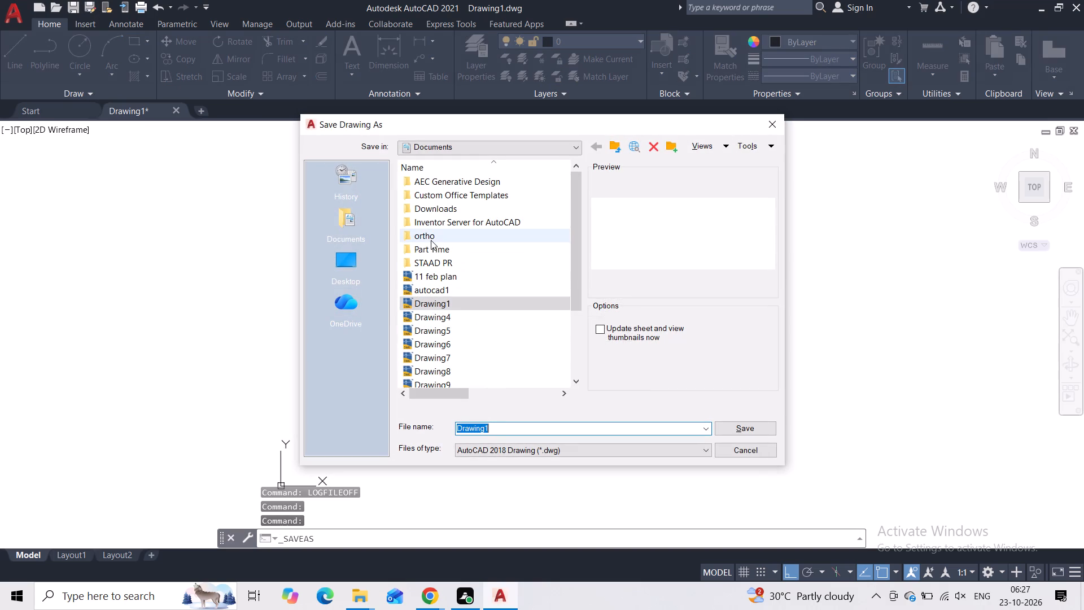
double_click(432, 245)
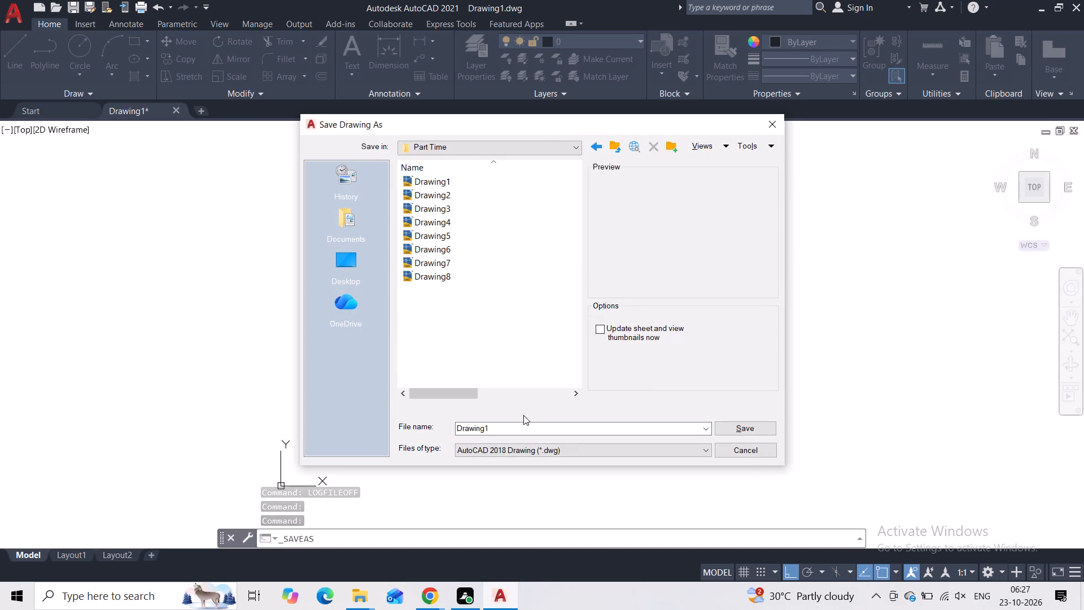
triple_click(513, 426)
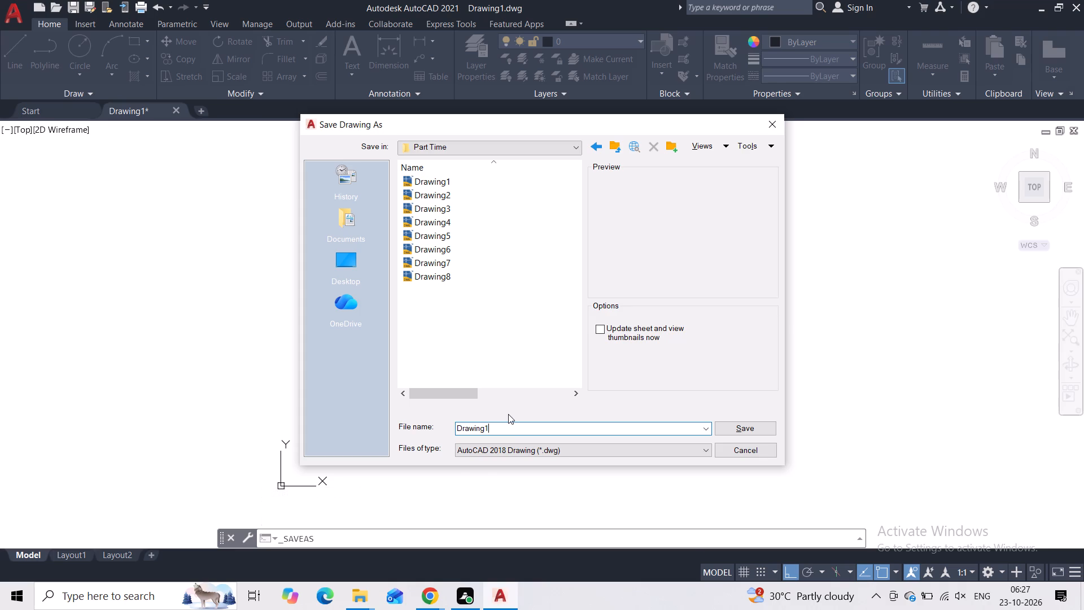
key("BackSpace")
key("9")
key("Return")
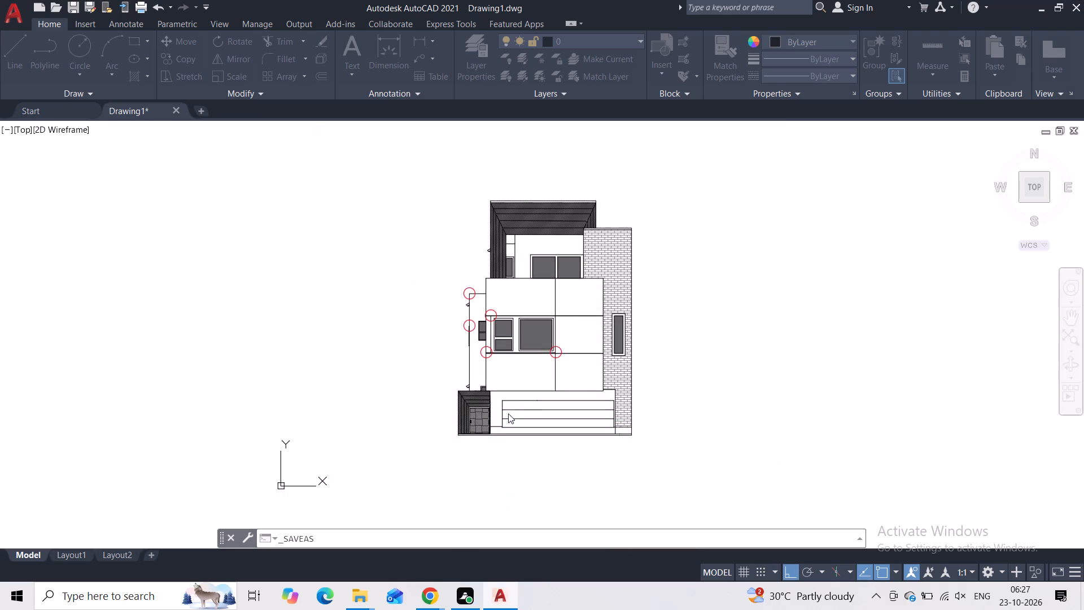
Plot a window around the whole elevation using the previous plot settings, saving it as Drawing9-Model.pdf in the Part Time folder.
left_click(134, 7)
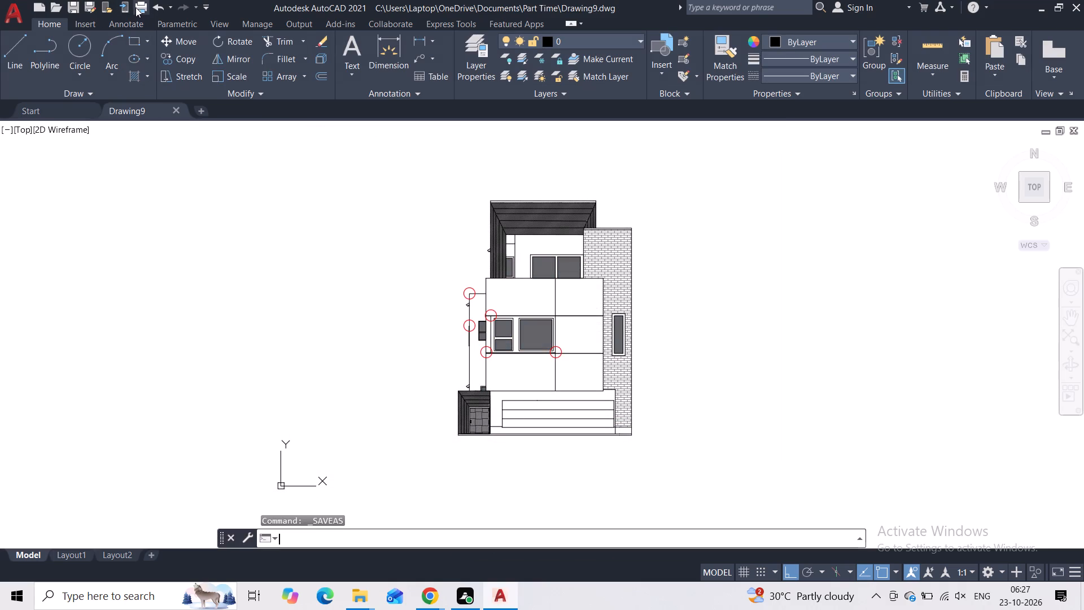
left_click(389, 152)
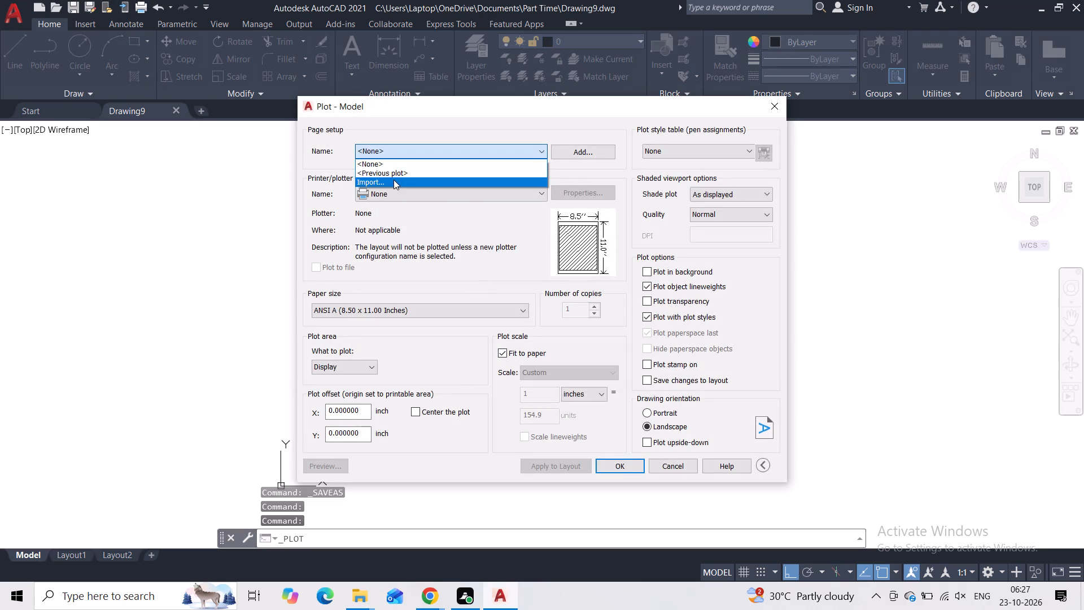
left_click(394, 171)
left_click(424, 361)
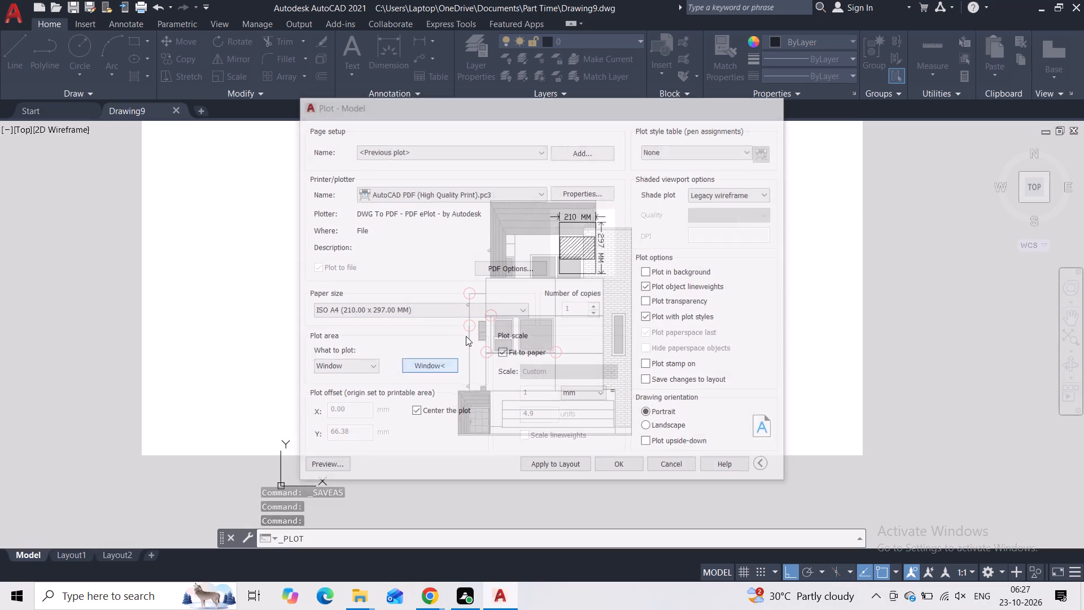
left_click(652, 177)
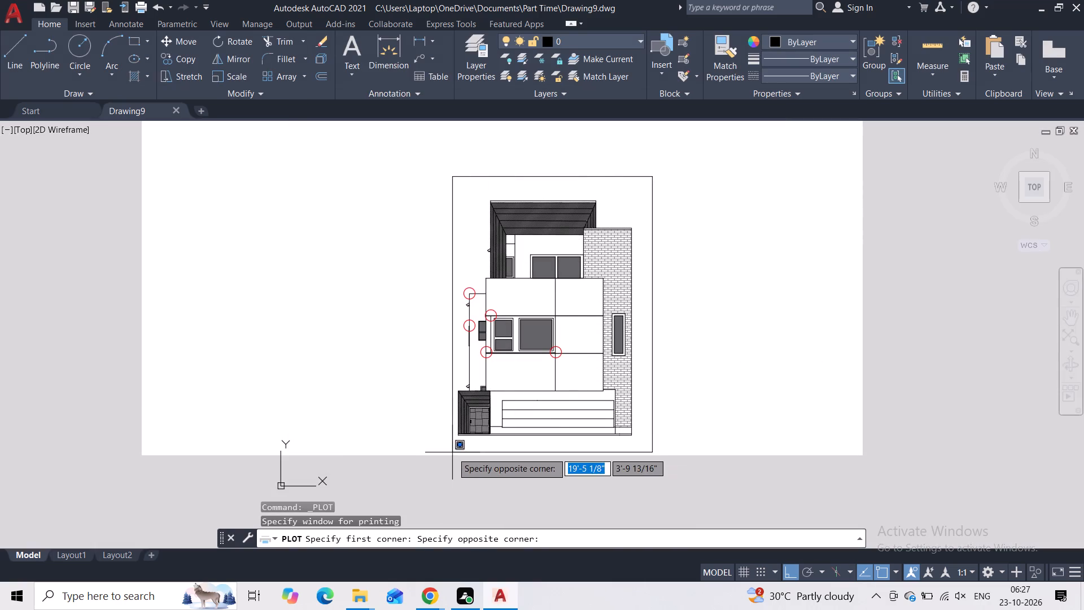
left_click(448, 453)
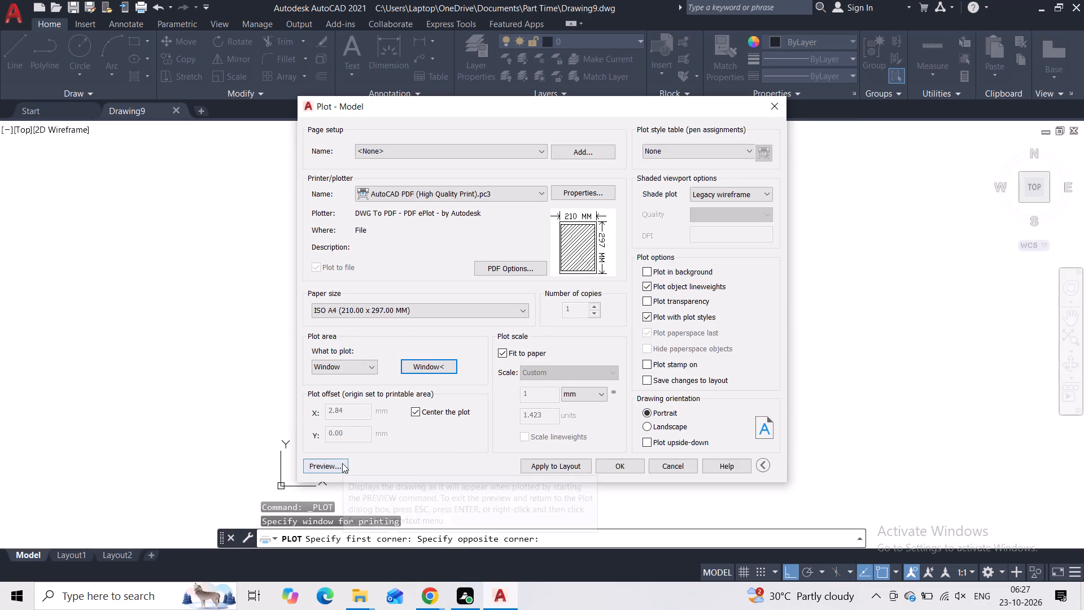
left_click(619, 465)
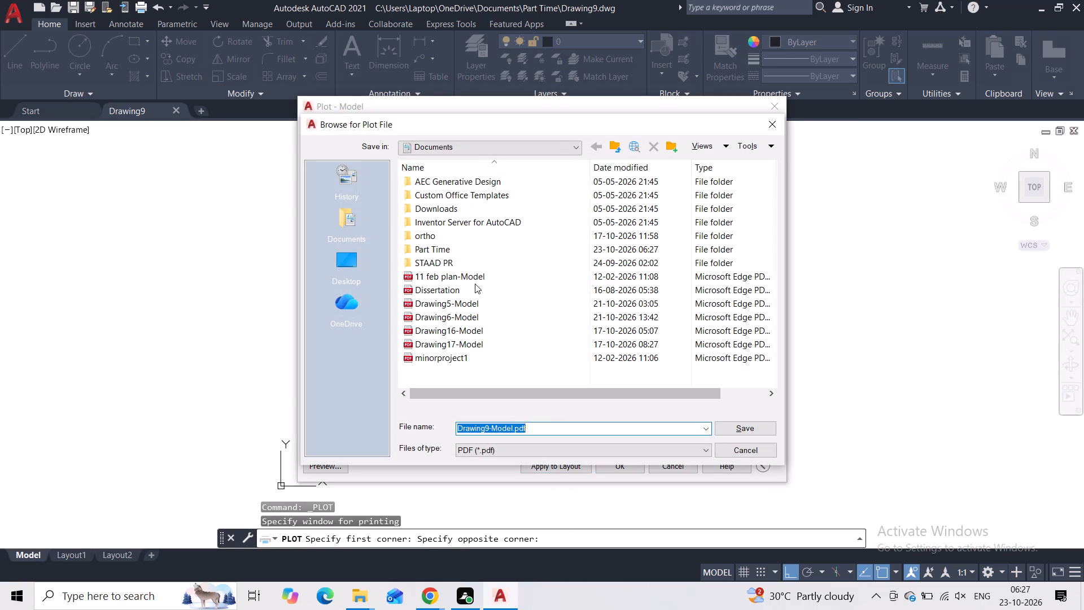
double_click(447, 247)
left_click(745, 426)
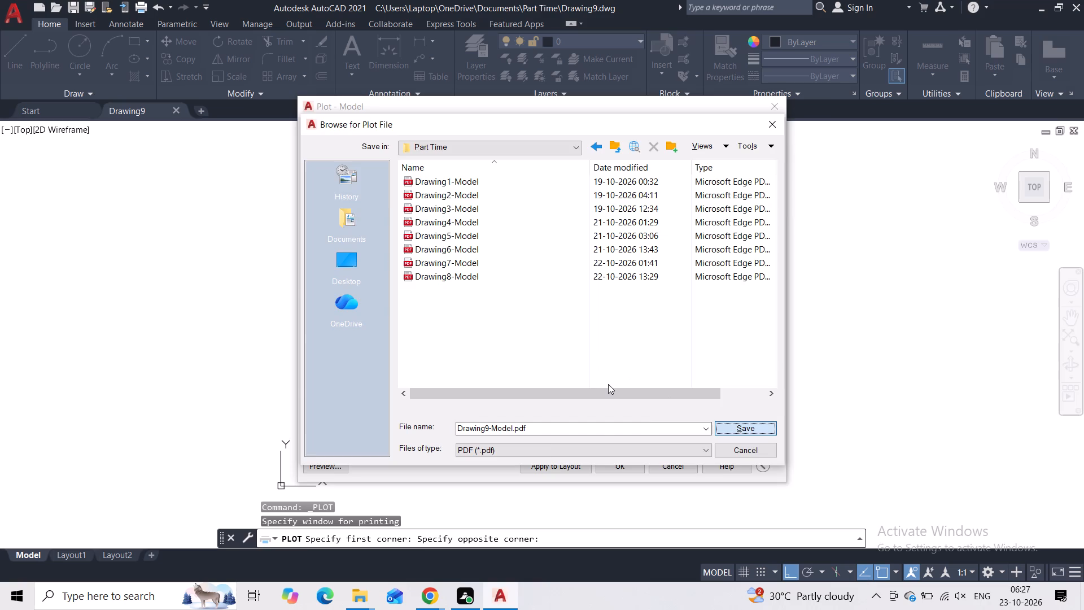